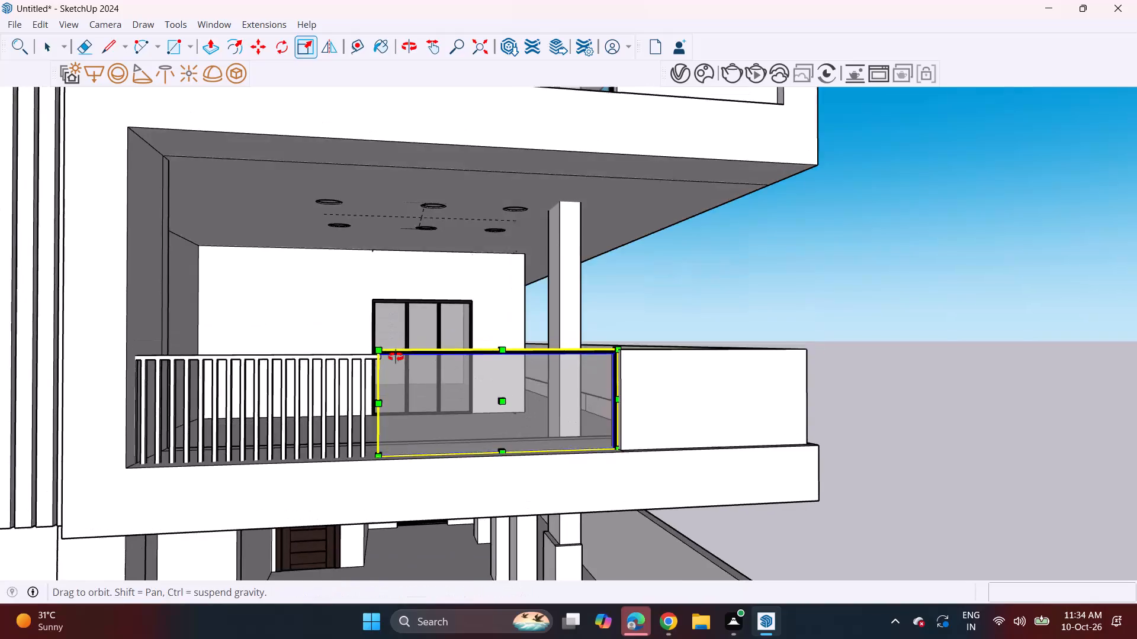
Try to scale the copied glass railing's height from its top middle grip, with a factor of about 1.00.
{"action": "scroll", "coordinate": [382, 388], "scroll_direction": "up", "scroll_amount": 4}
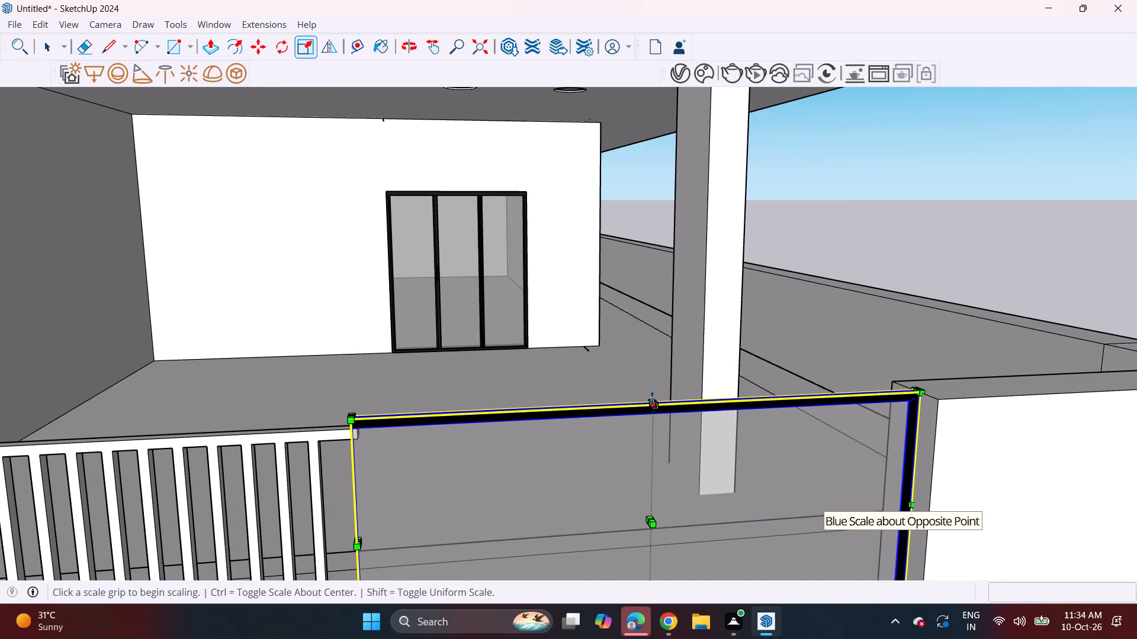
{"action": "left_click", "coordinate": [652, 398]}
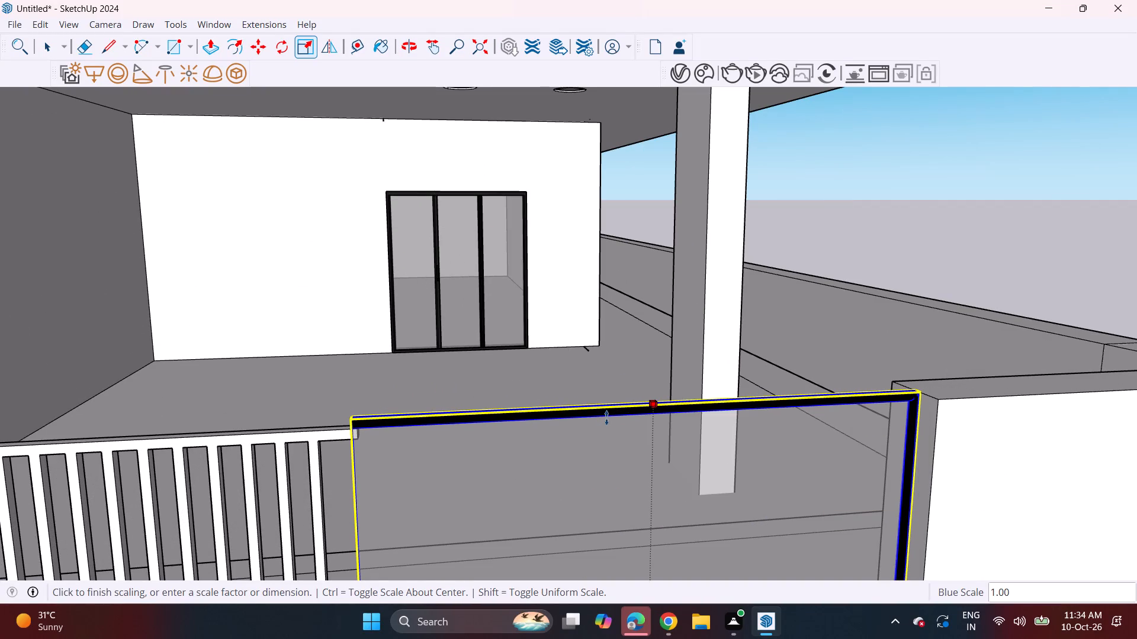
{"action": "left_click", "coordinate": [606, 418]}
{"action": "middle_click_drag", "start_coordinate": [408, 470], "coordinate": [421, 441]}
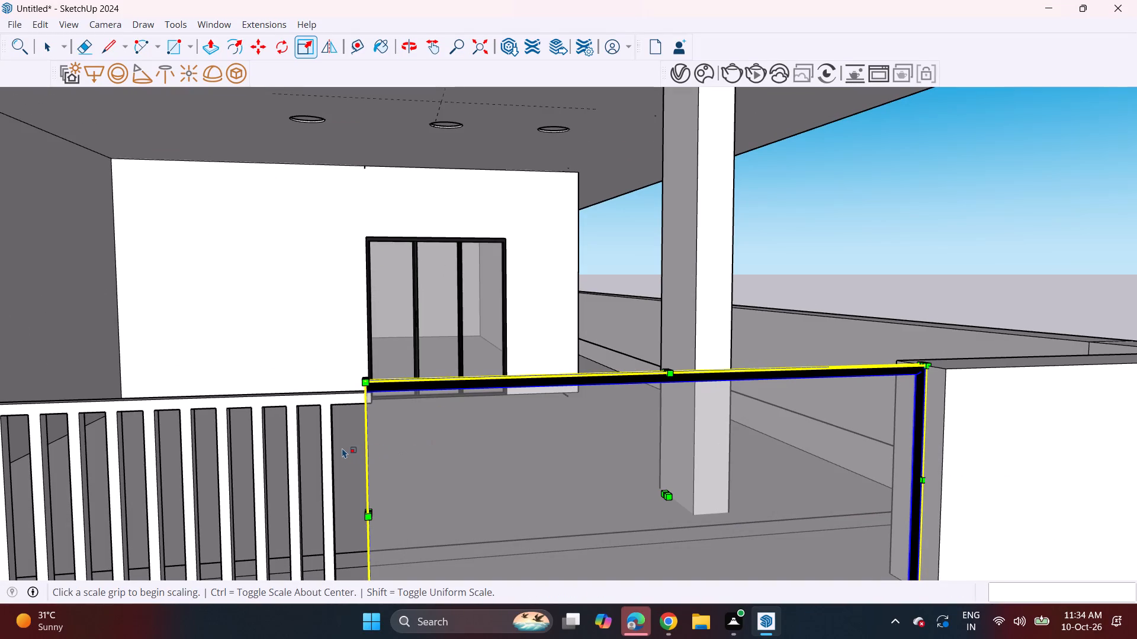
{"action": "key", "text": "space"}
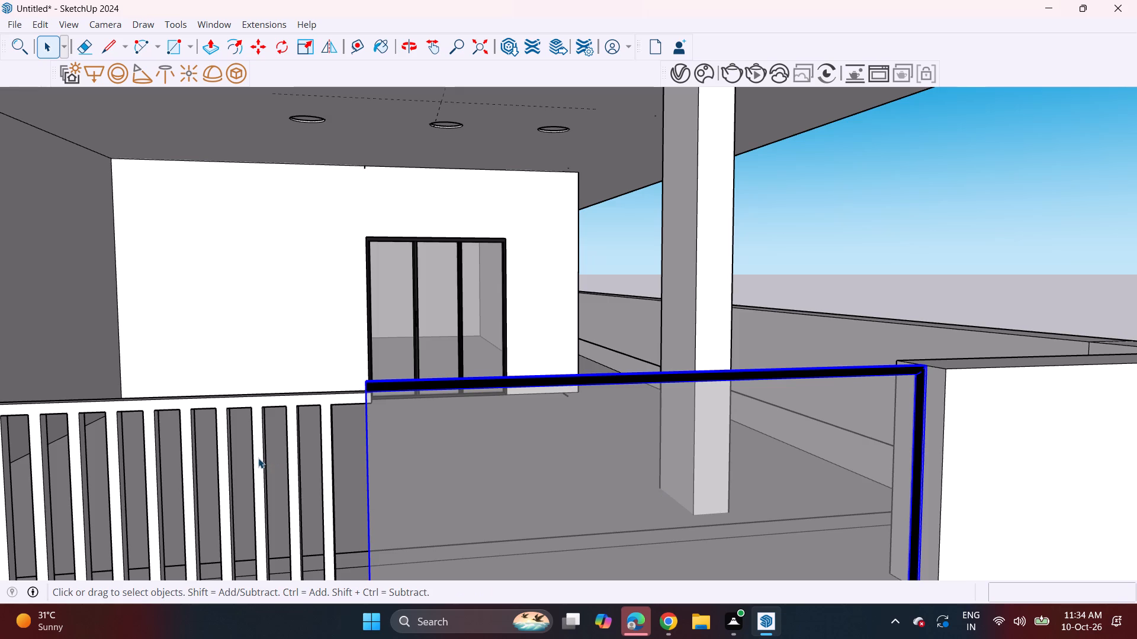
Move the lower balcony's slatted railing up about 1 11/16" so its handrail end meets the glass railing's top corner, and deselect it.
{"action": "left_click", "coordinate": [258, 458]}
{"action": "scroll", "coordinate": [258, 458], "scroll_direction": "down", "scroll_amount": 7}
{"action": "middle_click_drag", "start_coordinate": [216, 470], "coordinate": [331, 457], "text": "shift"}
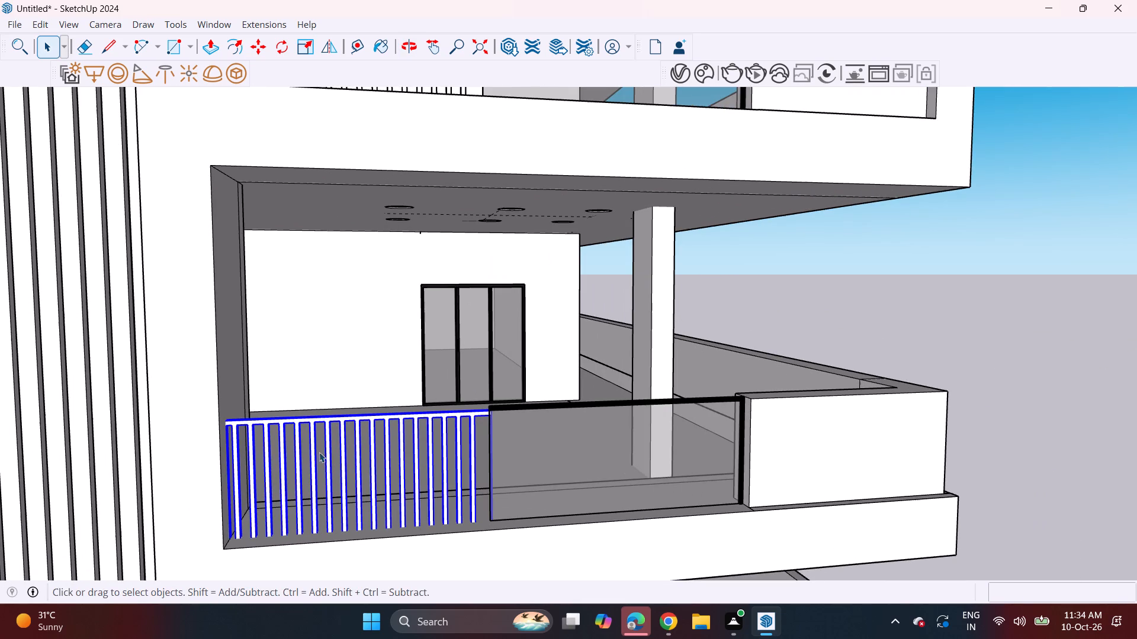
{"action": "scroll", "coordinate": [433, 451], "scroll_direction": "up", "scroll_amount": 1}
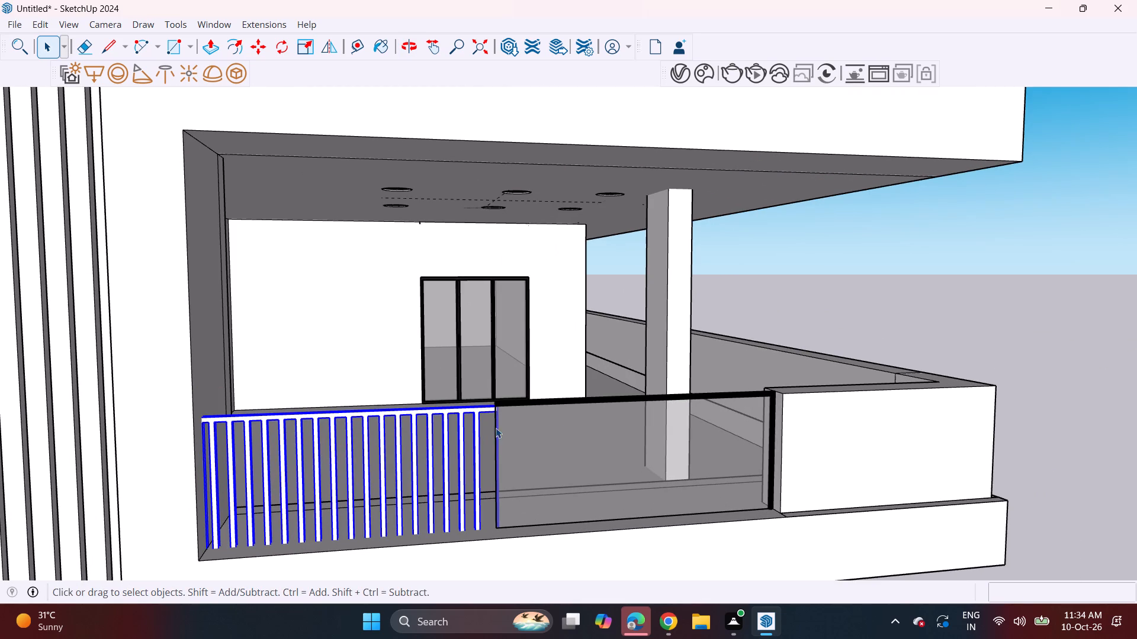
{"action": "key", "text": "m"}
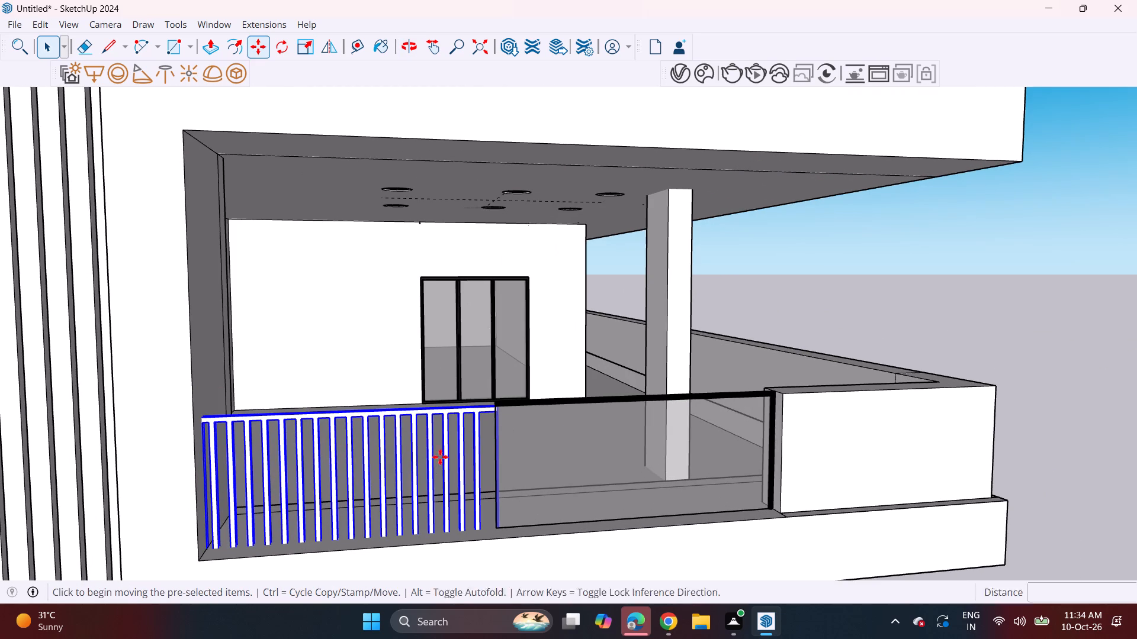
{"action": "scroll", "coordinate": [499, 409], "scroll_direction": "up", "scroll_amount": 3}
{"action": "left_click", "coordinate": [499, 409]}
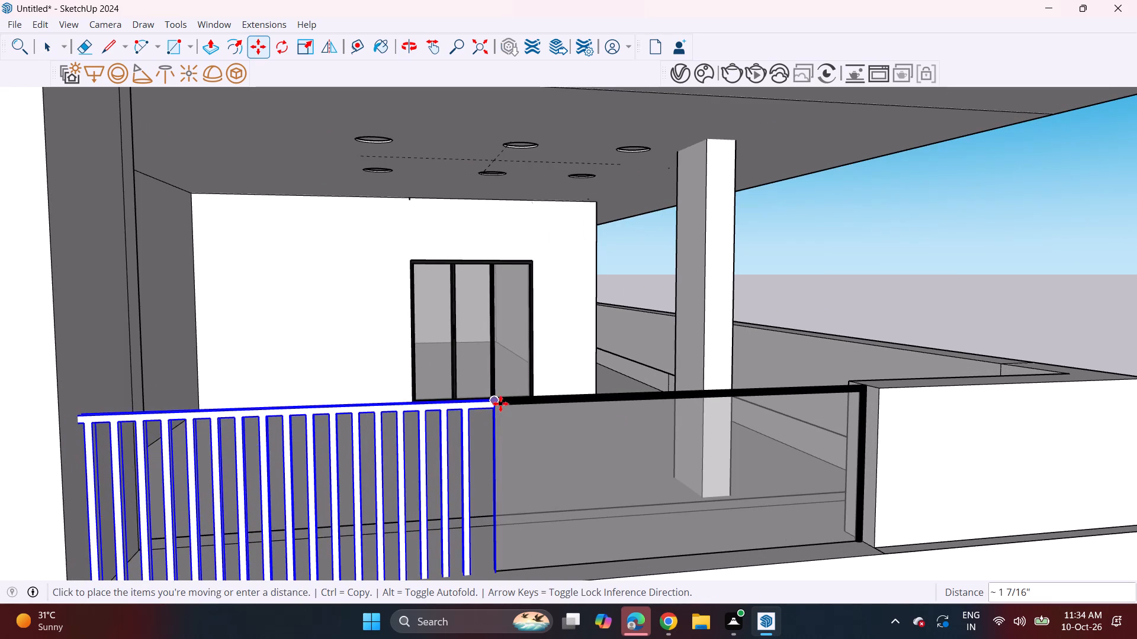
{"action": "left_click", "coordinate": [496, 399]}
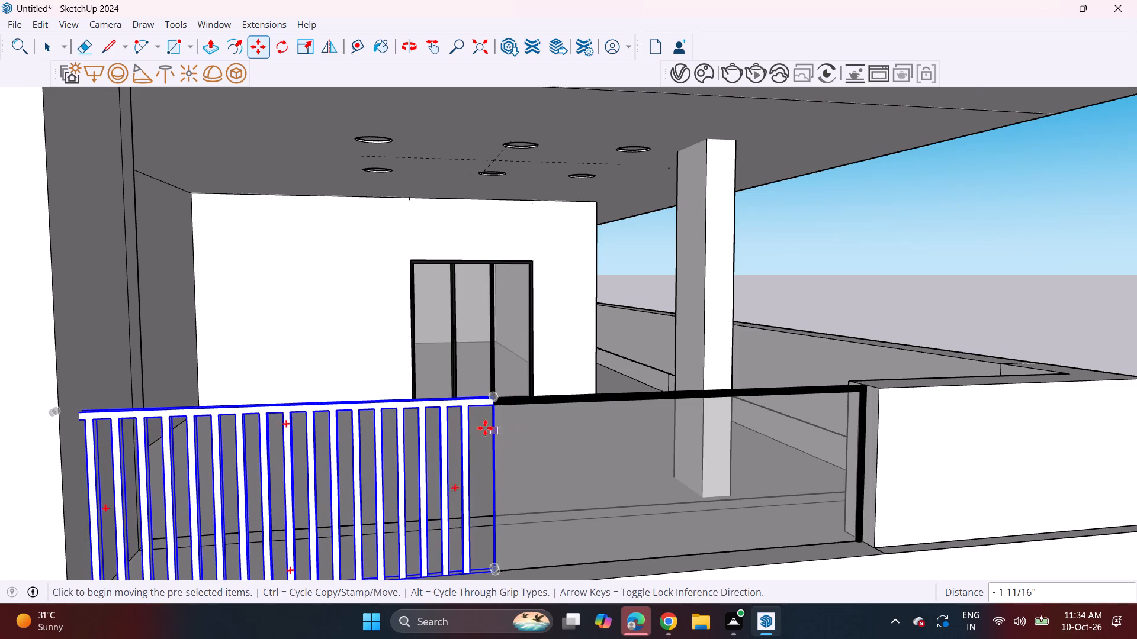
{"action": "scroll", "coordinate": [483, 427], "scroll_direction": "down", "scroll_amount": 3}
{"action": "middle_click_drag", "start_coordinate": [544, 454], "coordinate": [492, 437]}
{"action": "key", "text": "space"}
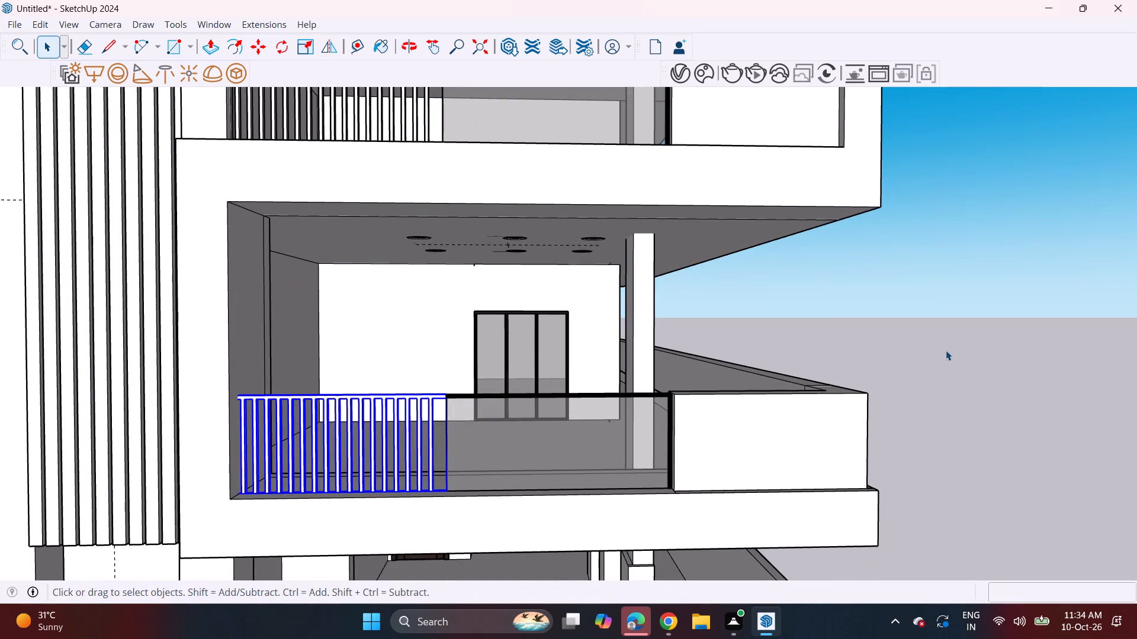
{"action": "left_click", "coordinate": [946, 350]}
Examine the slatted and glass railings on both balconies against the whole front facade.
{"action": "scroll", "coordinate": [687, 454], "scroll_direction": "down", "scroll_amount": 3}
{"action": "middle_click_drag", "start_coordinate": [676, 453], "coordinate": [650, 427]}
{"action": "scroll", "coordinate": [643, 419], "scroll_direction": "down", "scroll_amount": 4}
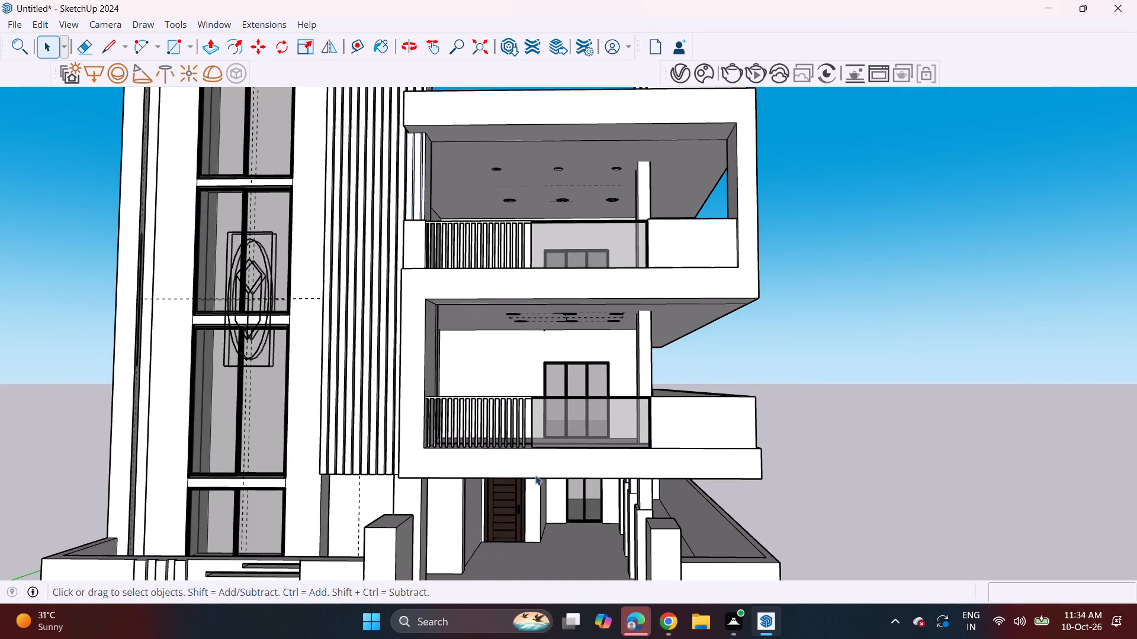
{"action": "middle_click_drag", "start_coordinate": [530, 437], "coordinate": [404, 408], "text": "shift"}
{"action": "middle_click_drag", "start_coordinate": [407, 429], "coordinate": [427, 438]}
{"action": "scroll", "coordinate": [373, 430], "scroll_direction": "down", "scroll_amount": 2}
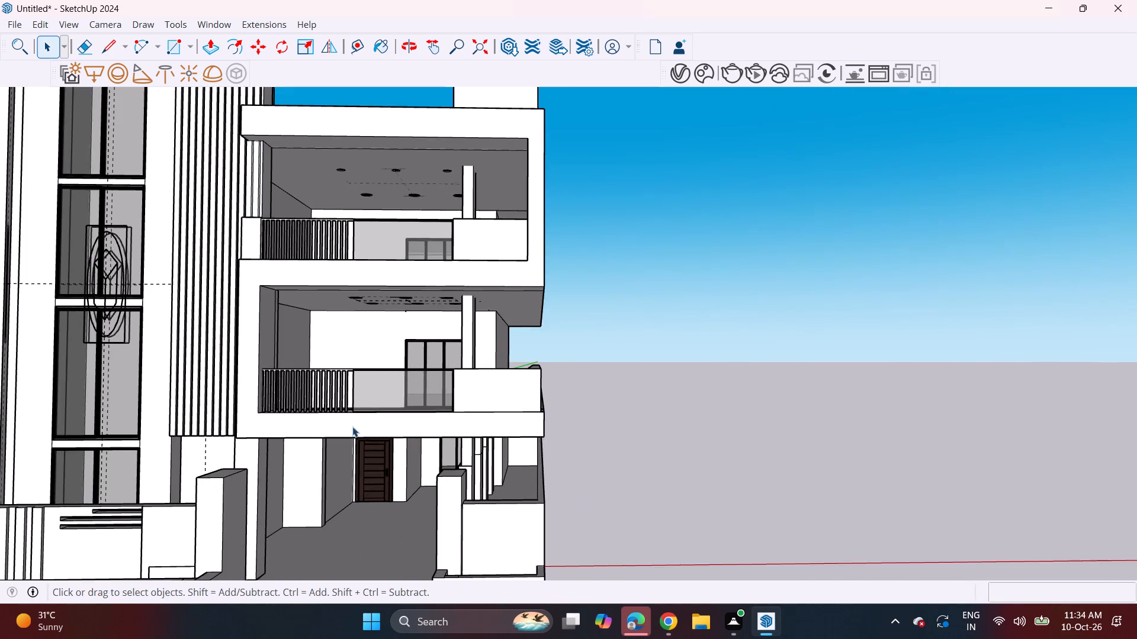
{"action": "middle_click_drag", "start_coordinate": [354, 427], "coordinate": [426, 460]}
{"action": "scroll", "coordinate": [441, 440], "scroll_direction": "down", "scroll_amount": 3}
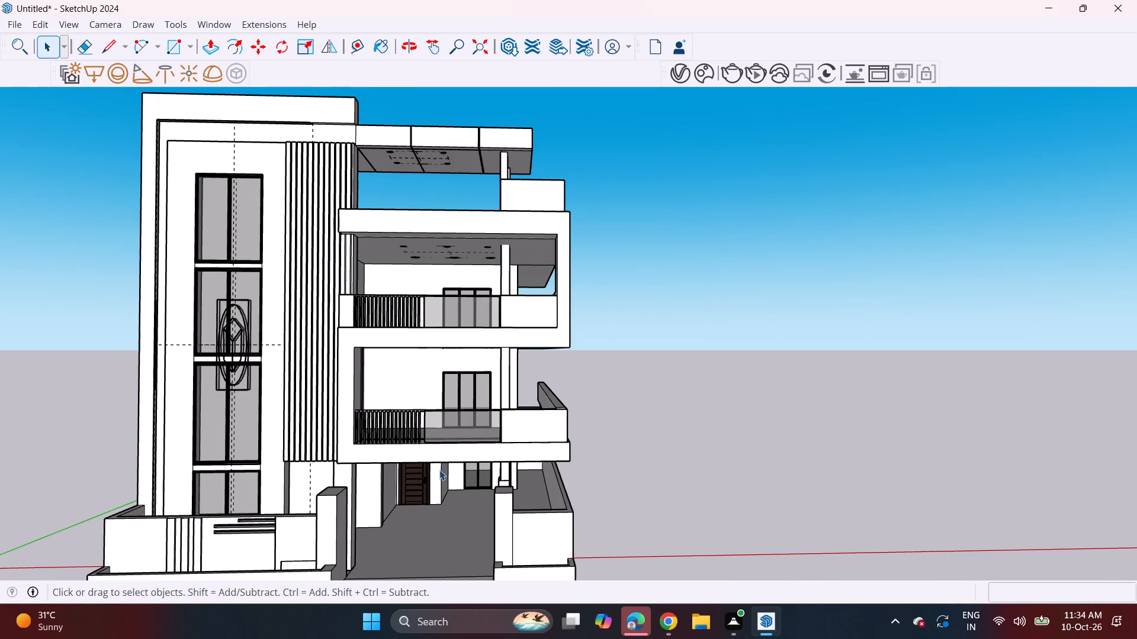
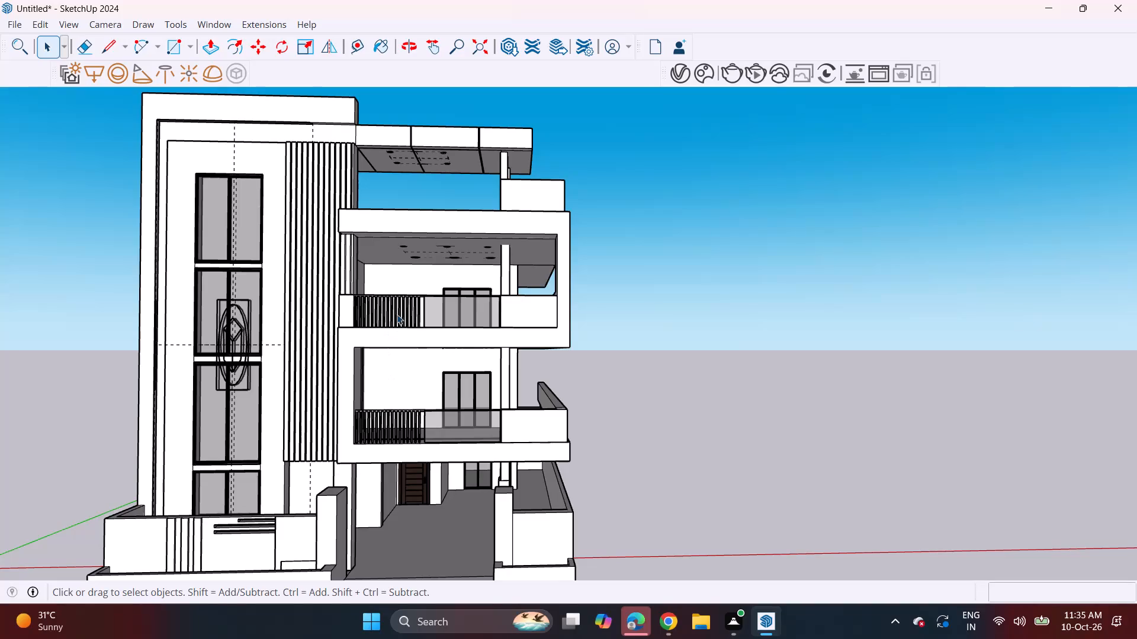
Copy the middle balcony's slatted and glass railings up about 10' 9 1/2" so the glass railing's top corner meets the terrace parapet.
{"action": "middle_click_drag", "start_coordinate": [393, 232], "coordinate": [403, 262]}
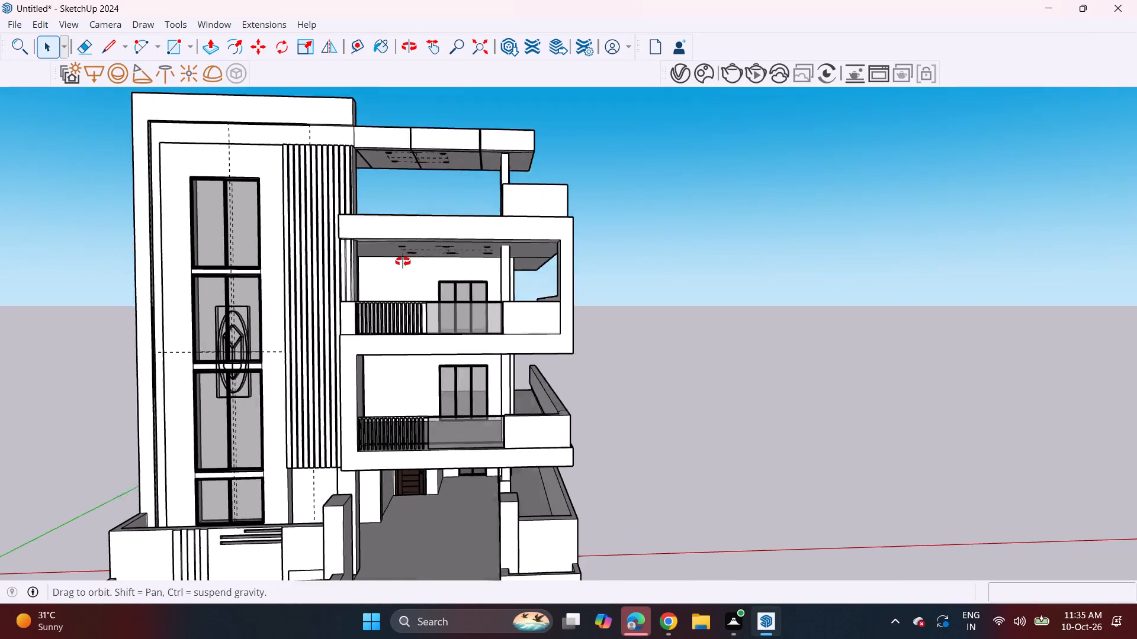
{"action": "middle_click_drag", "start_coordinate": [403, 262], "coordinate": [403, 316]}
{"action": "scroll", "coordinate": [390, 338], "scroll_direction": "up", "scroll_amount": 7}
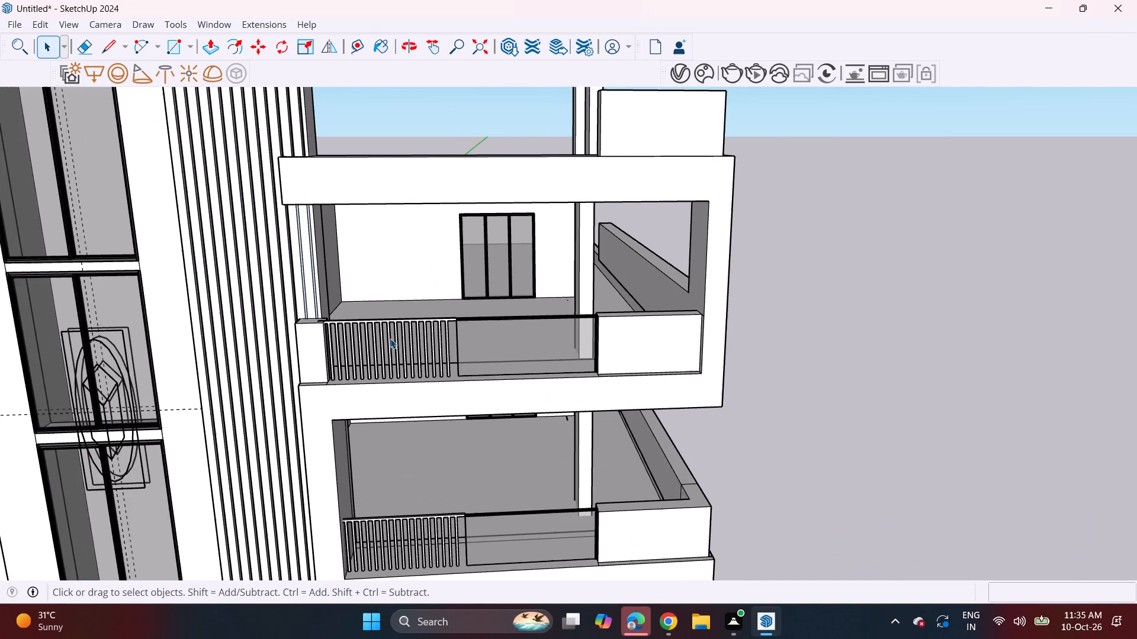
{"action": "left_click", "coordinate": [392, 342]}
{"action": "left_click", "coordinate": [508, 363], "text": "ctrl"}
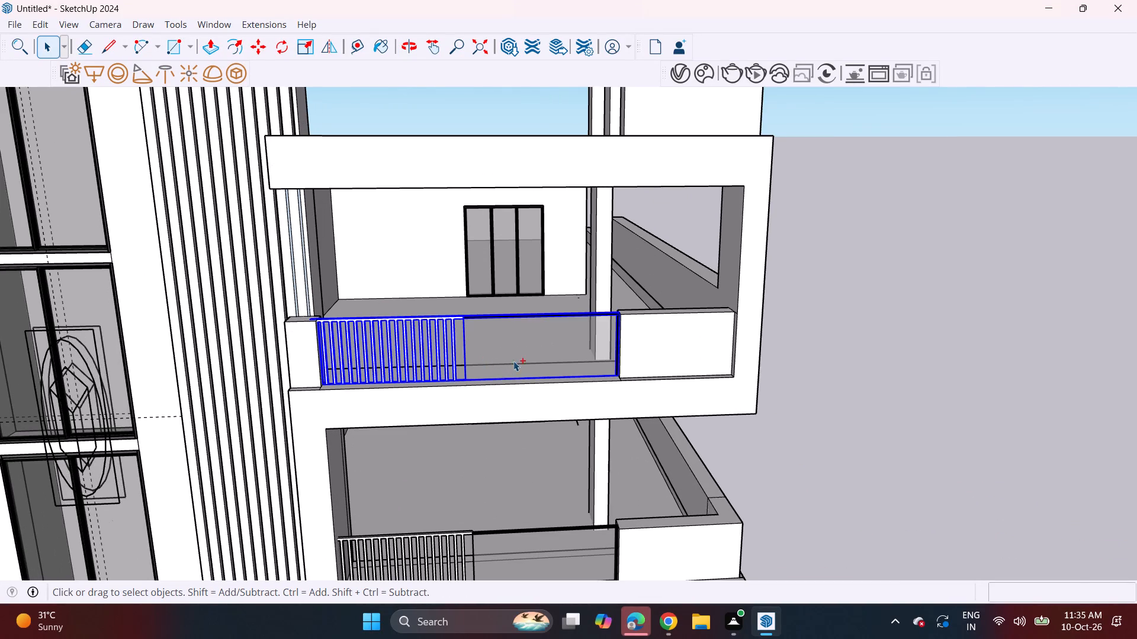
{"action": "key", "text": "m"}
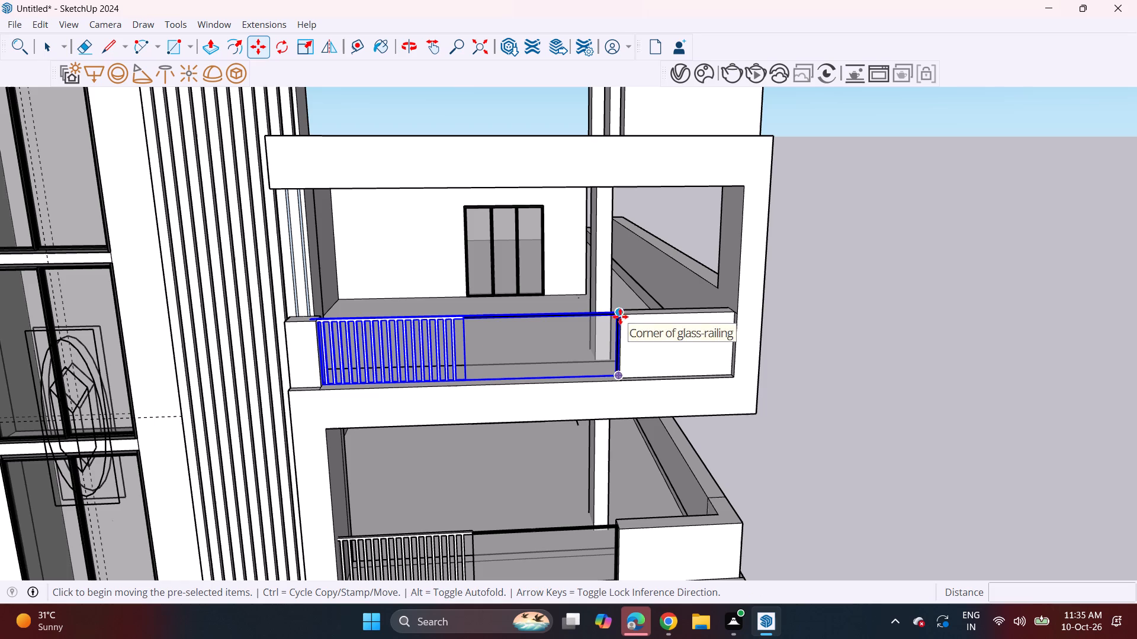
{"action": "left_click", "coordinate": [622, 321]}
{"action": "middle_click_drag", "start_coordinate": [602, 120], "coordinate": [602, 124], "text": "shift"}
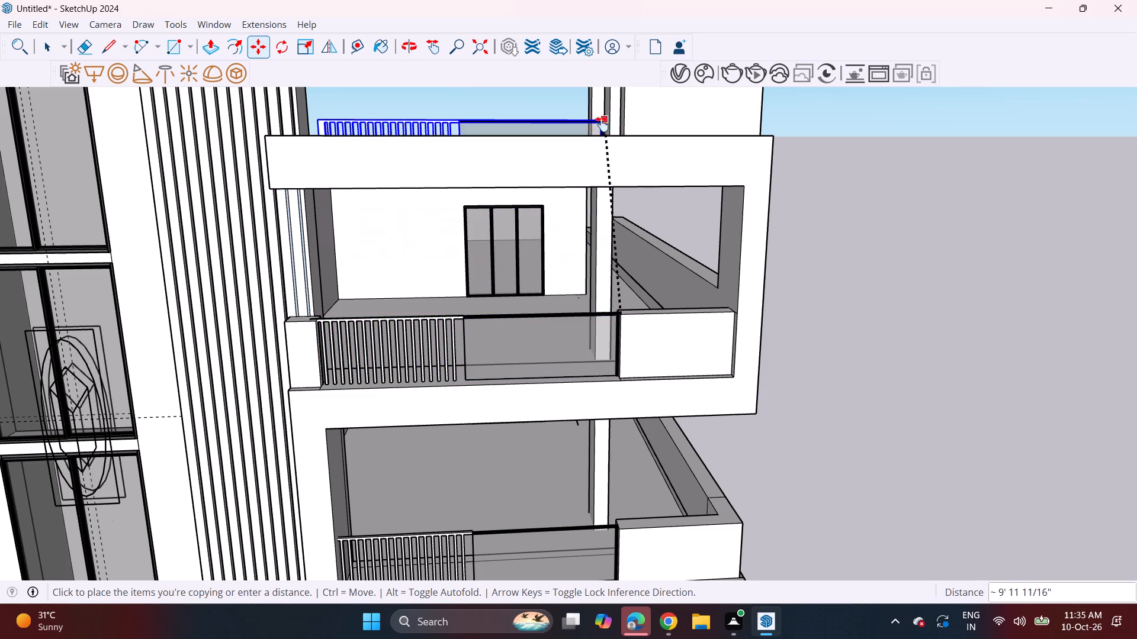
{"action": "middle_click_drag", "start_coordinate": [602, 124], "coordinate": [596, 240], "text": "shift"}
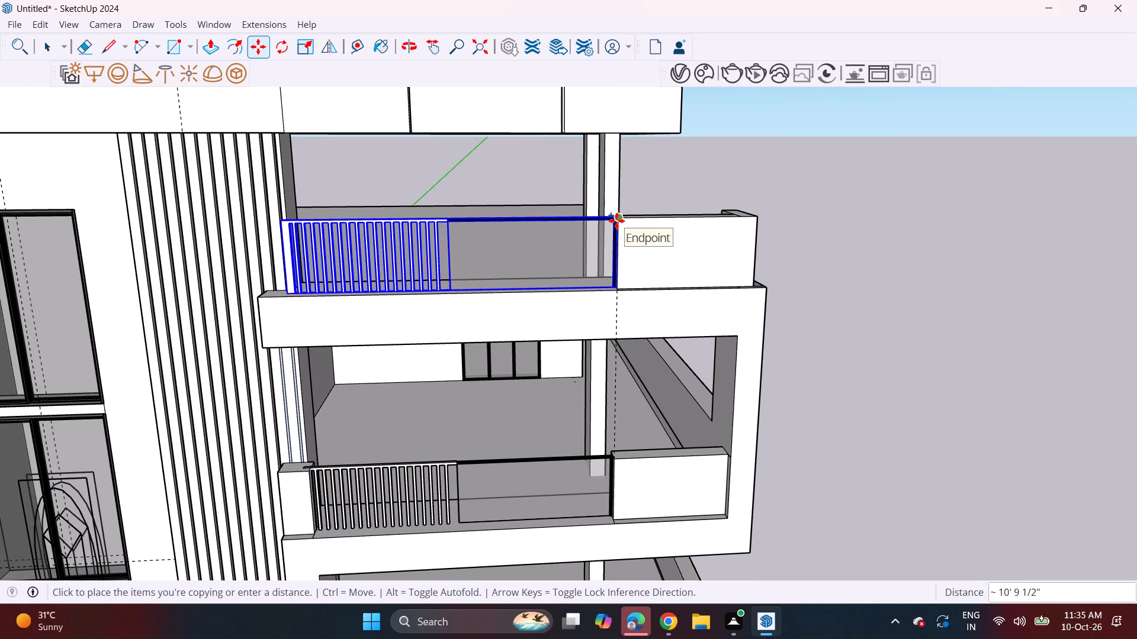
{"action": "left_click", "coordinate": [616, 221]}
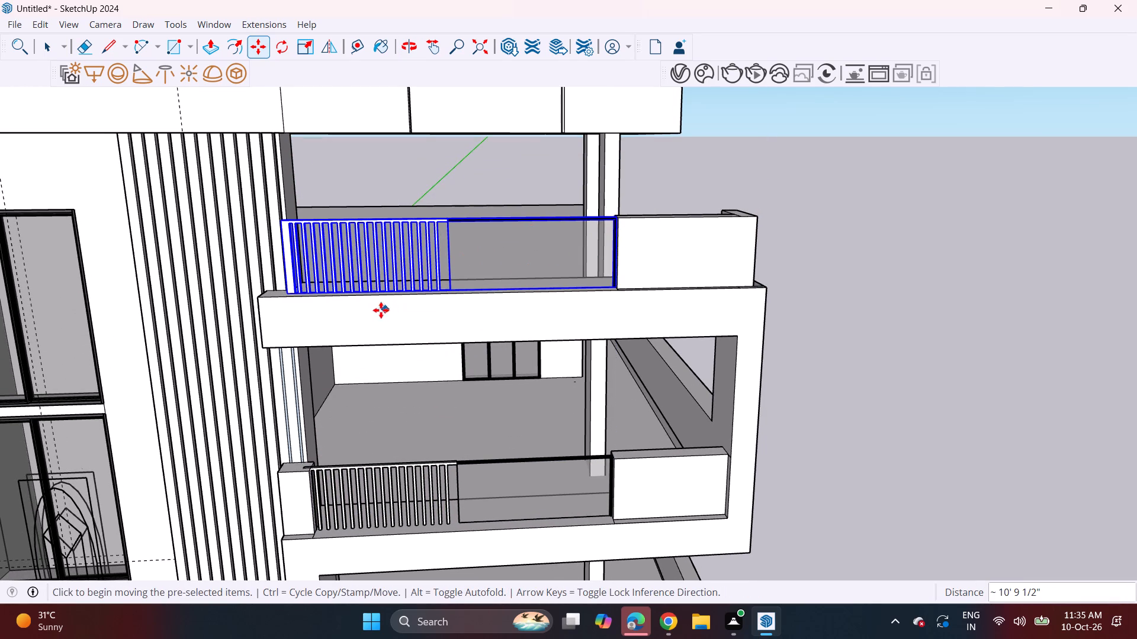
Push/pull the face of the last vertical fin out about 8 7/8" to reach the top terrace's slatted railing.
{"action": "middle_click_drag", "start_coordinate": [354, 298], "coordinate": [532, 272]}
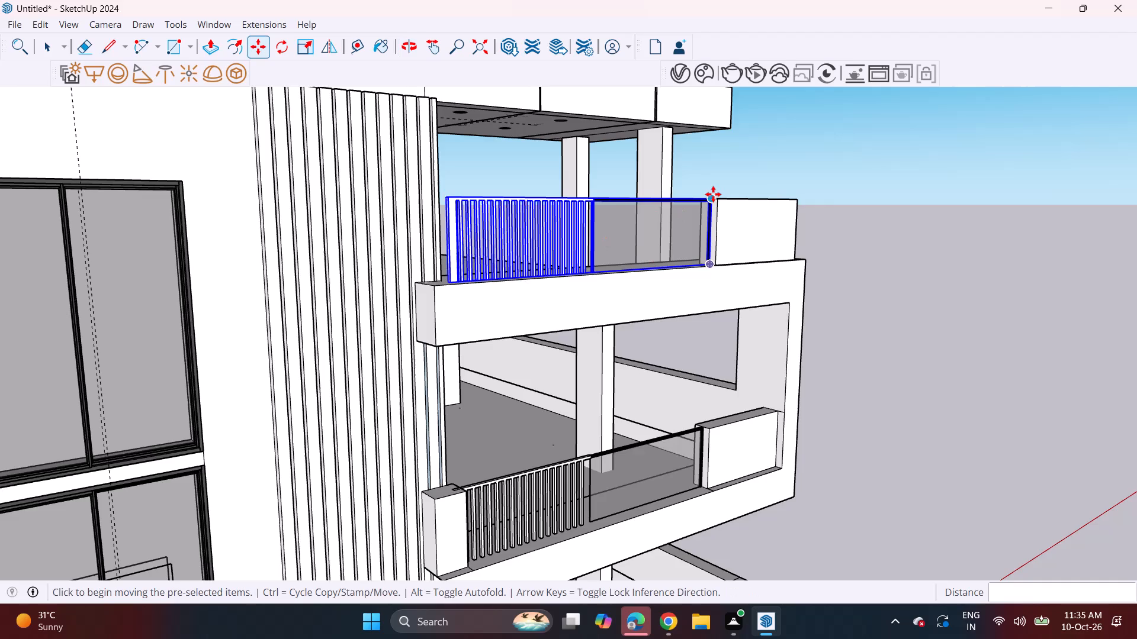
{"action": "scroll", "coordinate": [713, 194], "scroll_direction": "up", "scroll_amount": 1}
{"action": "middle_click_drag", "start_coordinate": [377, 334], "coordinate": [374, 353]}
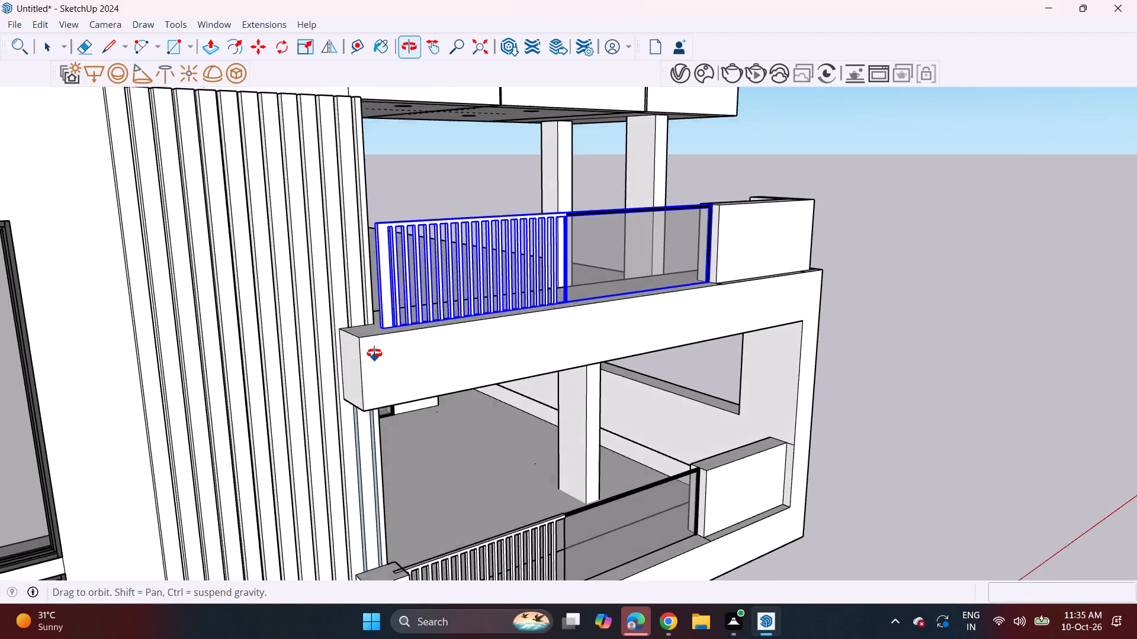
{"action": "middle_click_drag", "start_coordinate": [374, 353], "coordinate": [379, 444]}
{"action": "scroll", "coordinate": [368, 424], "scroll_direction": "up", "scroll_amount": 5}
{"action": "key", "text": "space"}
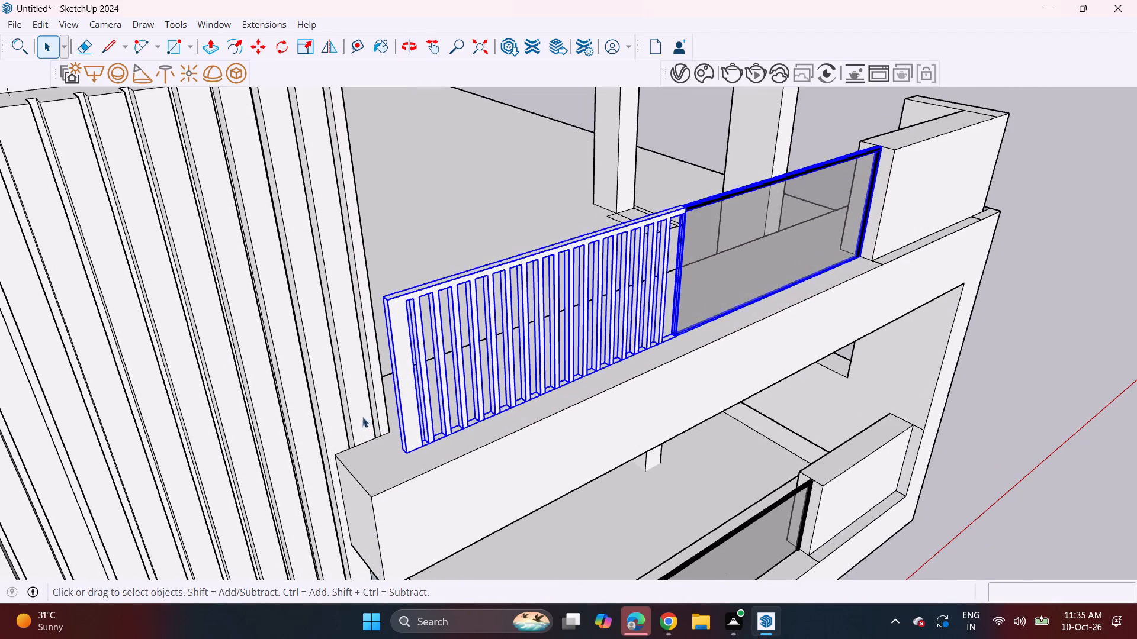
{"action": "key", "text": "p"}
{"action": "left_click", "coordinate": [365, 420]}
{"action": "double_click", "coordinate": [407, 428]}
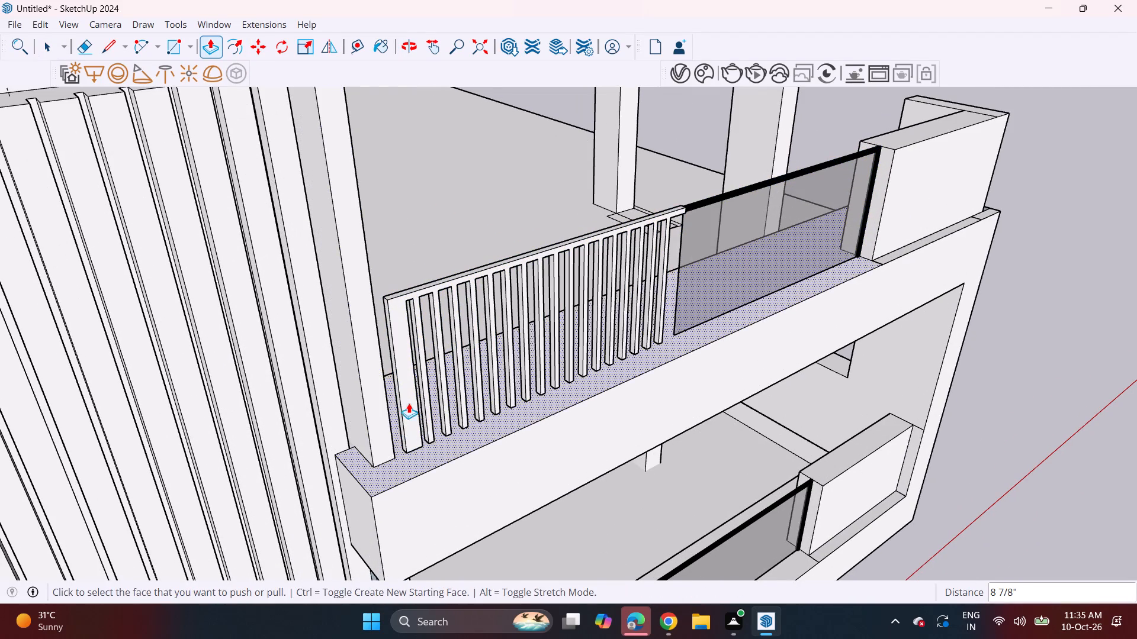
{"action": "middle_click_drag", "start_coordinate": [407, 402], "coordinate": [348, 409]}
{"action": "double_click", "coordinate": [303, 253]}
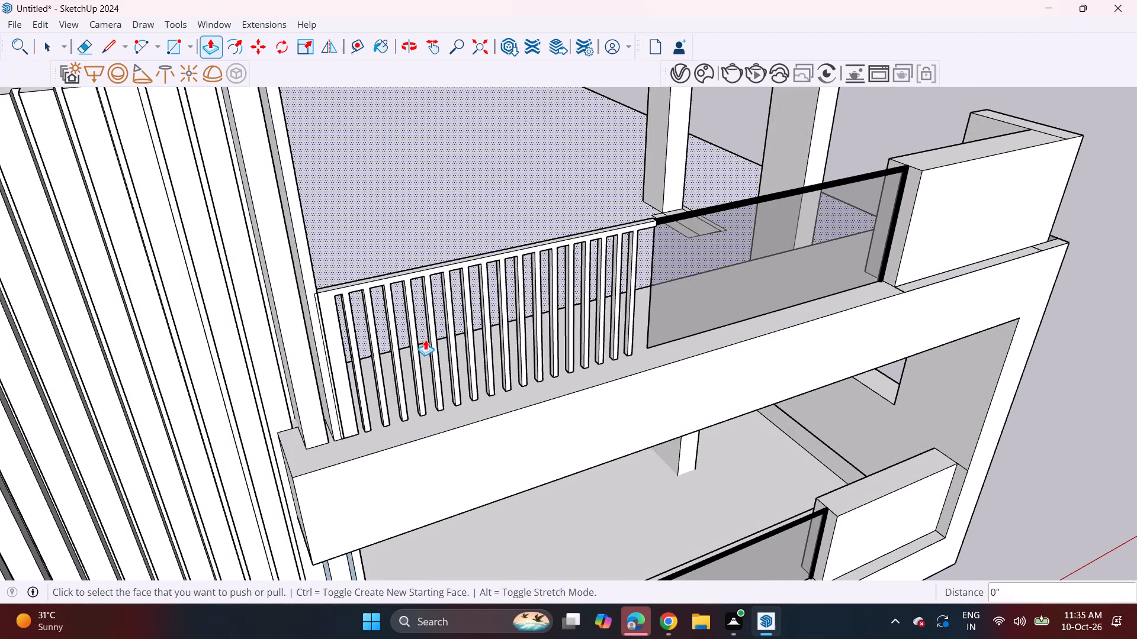
Examine the top terrace railing together with both balcony railings against the whole front facade.
{"action": "middle_click_drag", "start_coordinate": [422, 340], "coordinate": [378, 317]}
{"action": "scroll", "coordinate": [309, 288], "scroll_direction": "down", "scroll_amount": 6}
{"action": "middle_click_drag", "start_coordinate": [352, 325], "coordinate": [332, 266]}
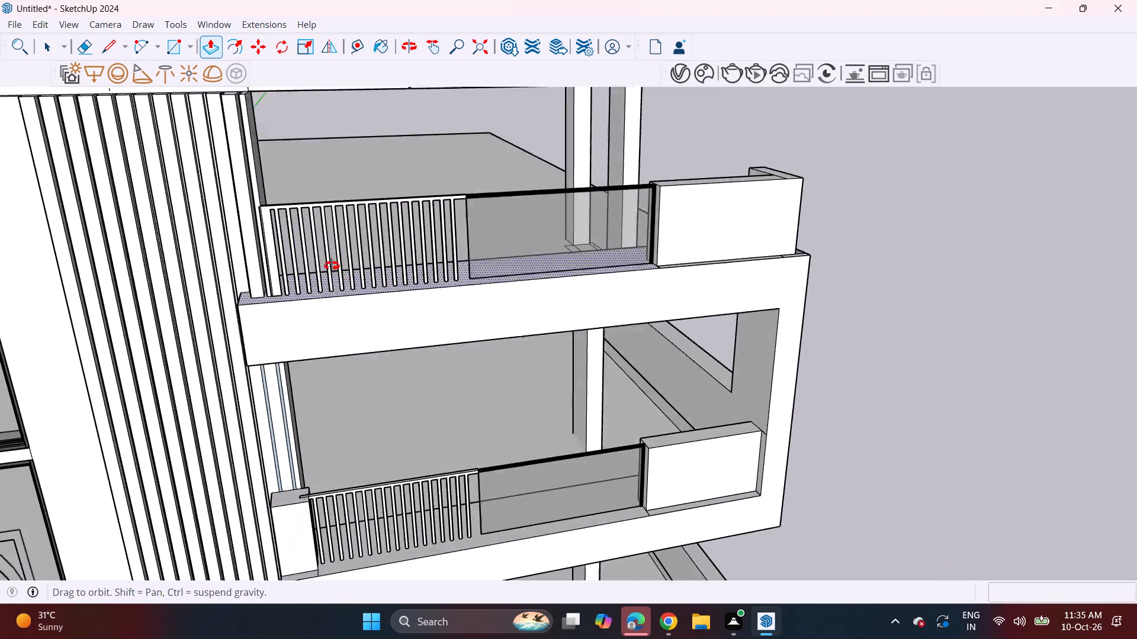
{"action": "middle_click_drag", "start_coordinate": [332, 266], "coordinate": [329, 251]}
{"action": "scroll", "coordinate": [326, 236], "scroll_direction": "down", "scroll_amount": 8}
{"action": "middle_click_drag", "start_coordinate": [347, 280], "coordinate": [345, 242]}
{"action": "scroll", "coordinate": [346, 237], "scroll_direction": "down", "scroll_amount": 3}
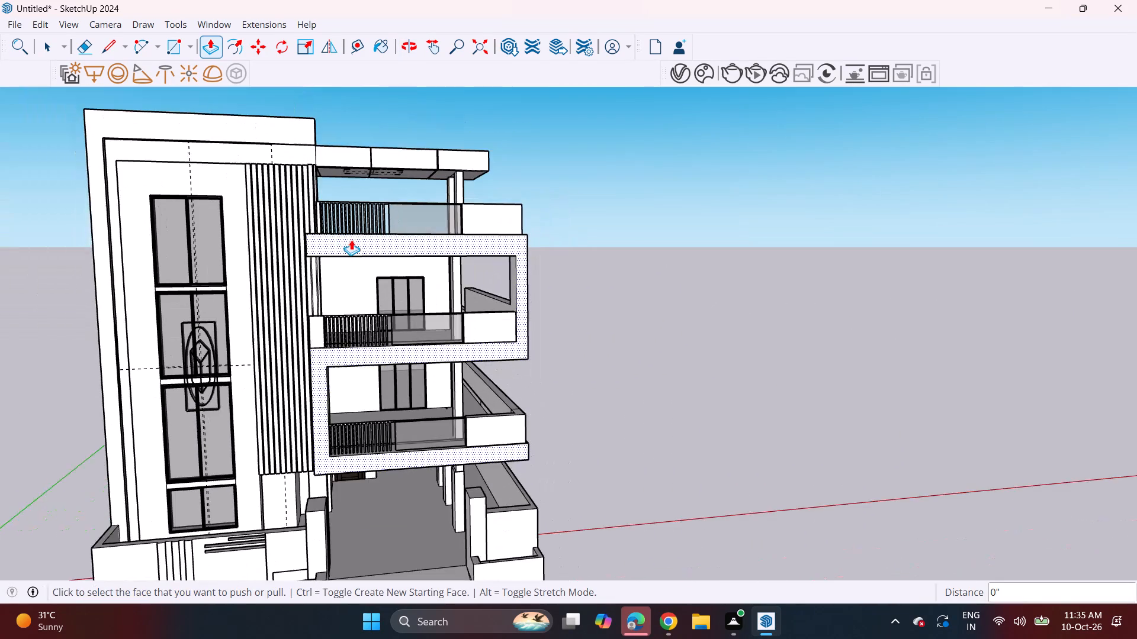
{"action": "scroll", "coordinate": [409, 251], "scroll_direction": "down", "scroll_amount": 3}
{"action": "middle_click_drag", "start_coordinate": [408, 309], "coordinate": [378, 269]}
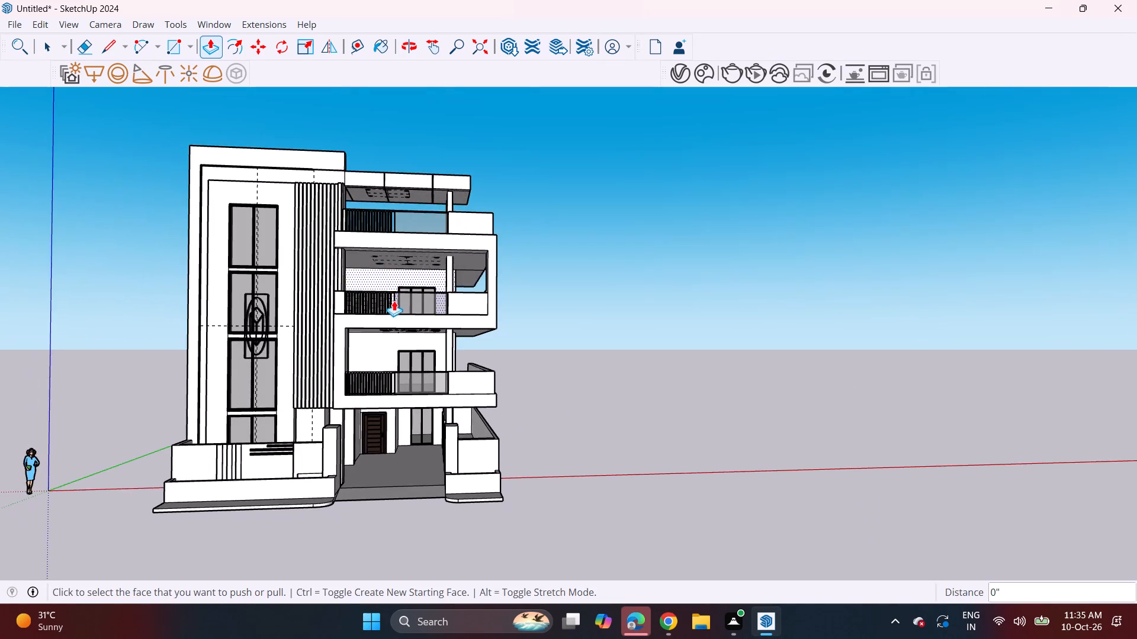
{"action": "middle_click_drag", "start_coordinate": [389, 304], "coordinate": [515, 330], "text": "shift"}
{"action": "middle_click_drag", "start_coordinate": [513, 343], "coordinate": [460, 330]}
{"action": "scroll", "coordinate": [465, 331], "scroll_direction": "up", "scroll_amount": 2}
{"action": "middle_click_drag", "start_coordinate": [477, 336], "coordinate": [499, 323], "text": "shift"}
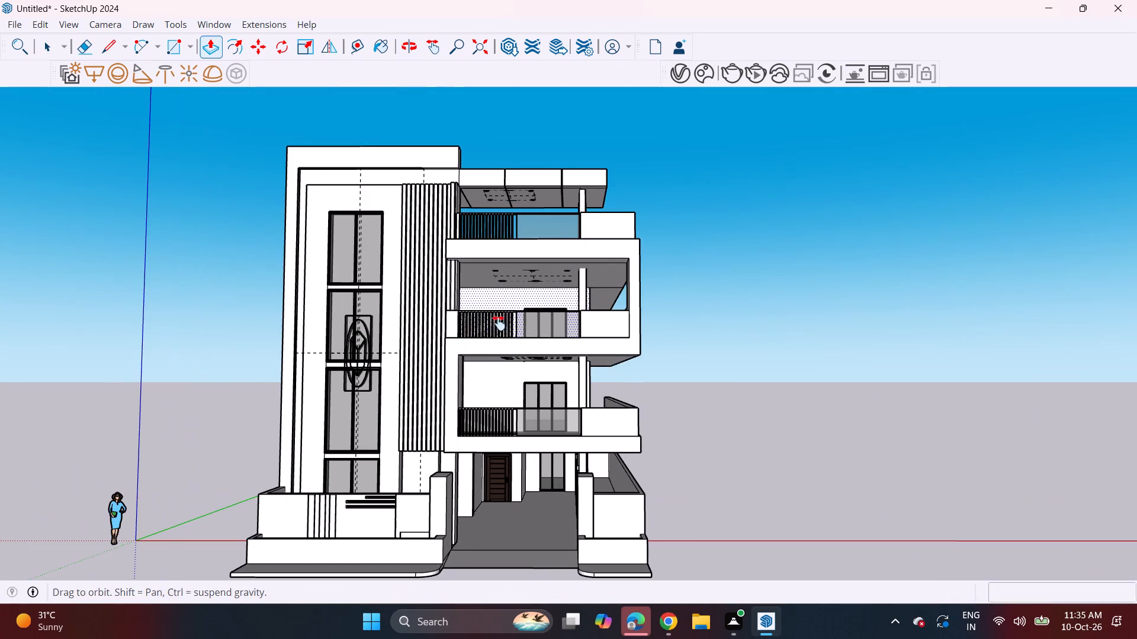
{"action": "middle_click_drag", "start_coordinate": [499, 323], "coordinate": [503, 321], "text": "shift"}
{"action": "middle_click_drag", "start_coordinate": [506, 341], "coordinate": [506, 370]}
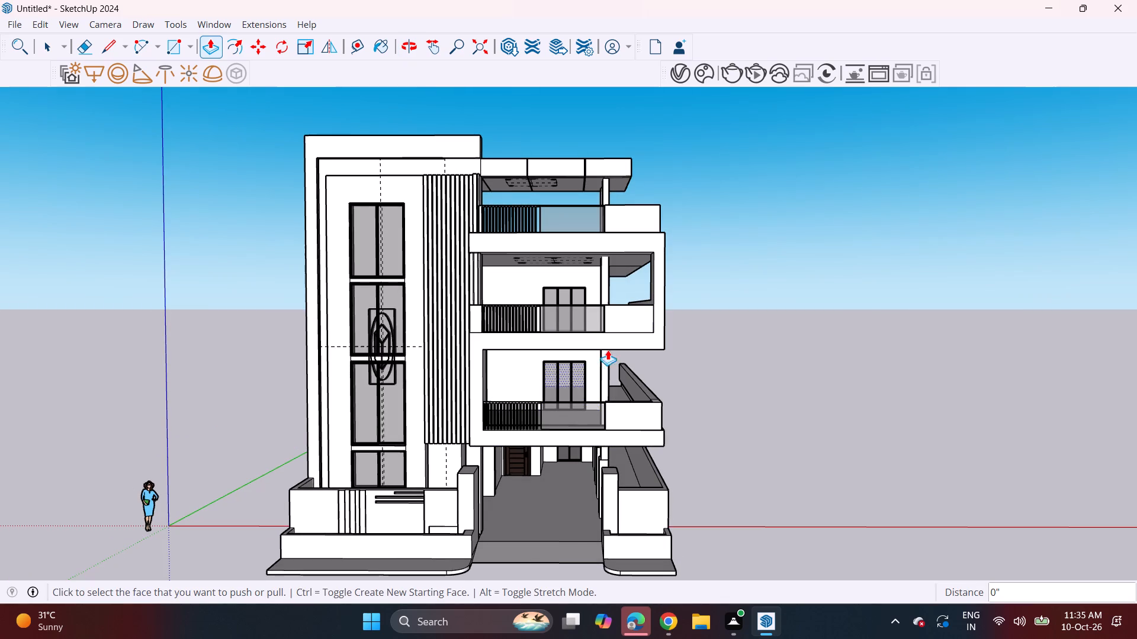
Examine the balconies, compound wall and ground-floor entrance of the front elevation from closer up.
{"action": "scroll", "coordinate": [612, 321], "scroll_direction": "up", "scroll_amount": 4}
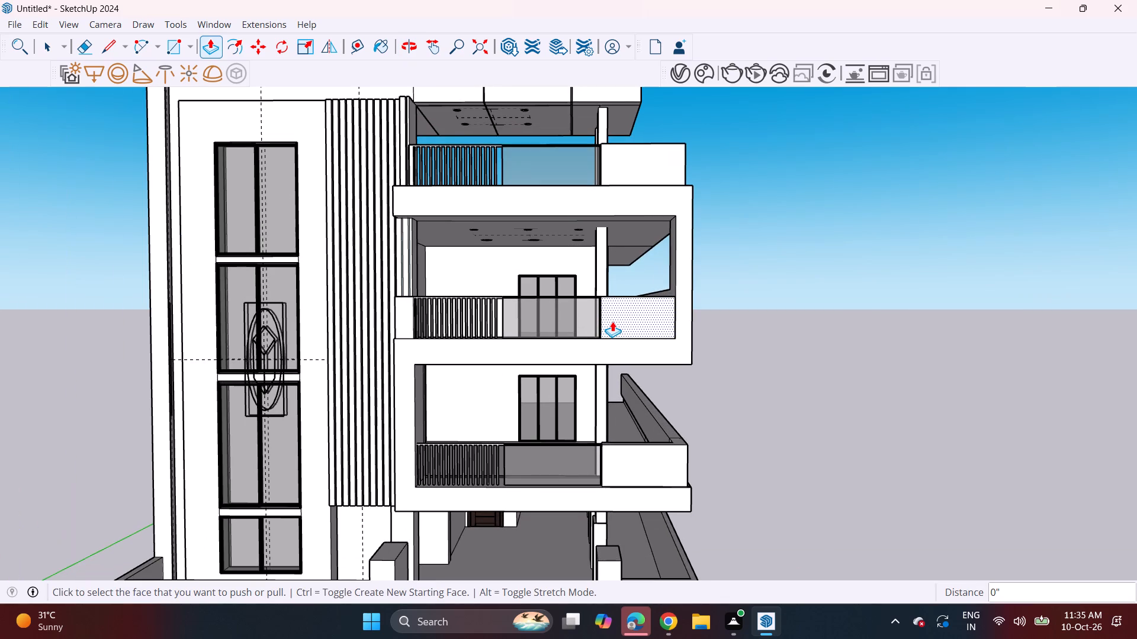
{"action": "scroll", "coordinate": [612, 321], "scroll_direction": "down", "scroll_amount": 3}
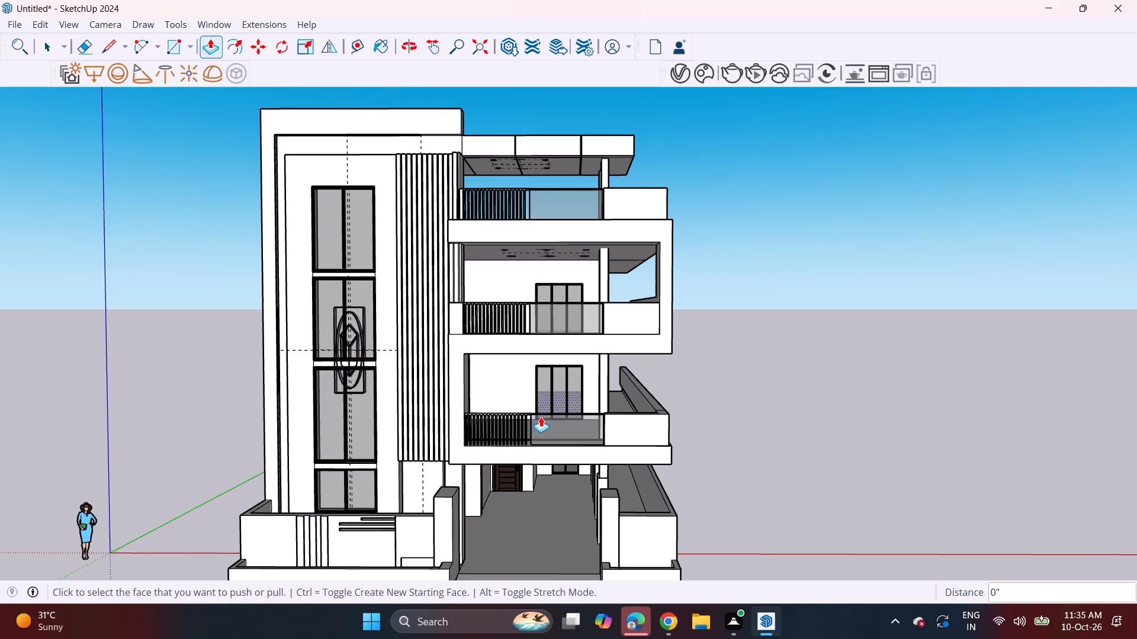
{"action": "scroll", "coordinate": [618, 409], "scroll_direction": "up", "scroll_amount": 2}
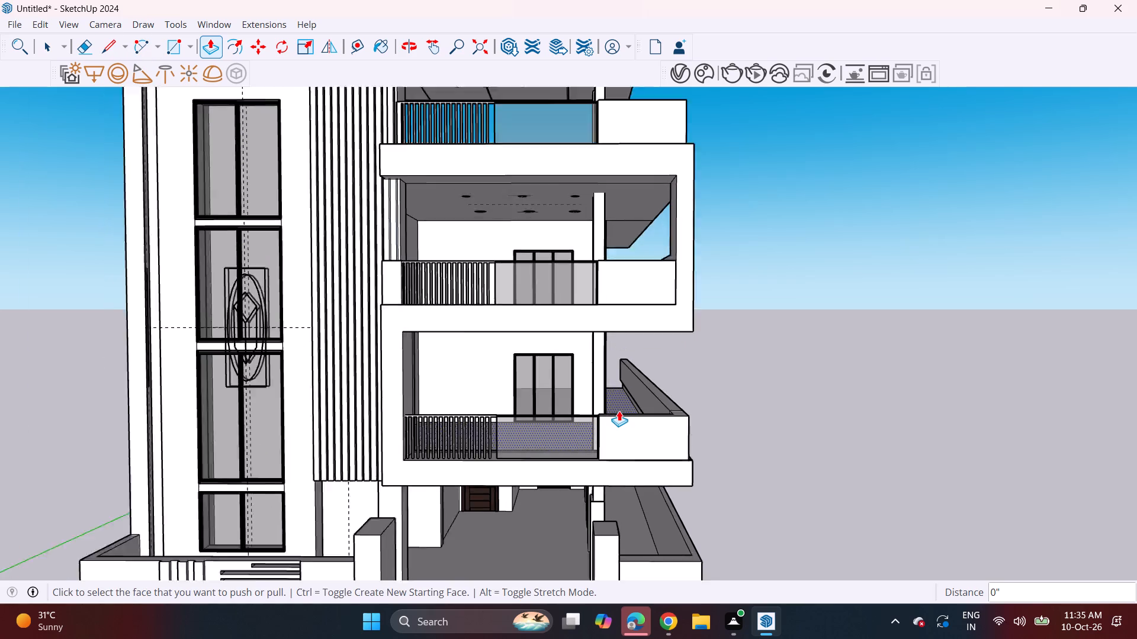
{"action": "scroll", "coordinate": [619, 411], "scroll_direction": "up", "scroll_amount": 9}
{"action": "scroll", "coordinate": [605, 419], "scroll_direction": "down", "scroll_amount": 11}
{"action": "middle_click_drag", "start_coordinate": [586, 435], "coordinate": [622, 295], "text": "shift"}
{"action": "scroll", "coordinate": [627, 283], "scroll_direction": "up", "scroll_amount": 1}
{"action": "scroll", "coordinate": [625, 292], "scroll_direction": "down", "scroll_amount": 4}
{"action": "middle_click_drag", "start_coordinate": [568, 377], "coordinate": [575, 390], "text": "shift"}
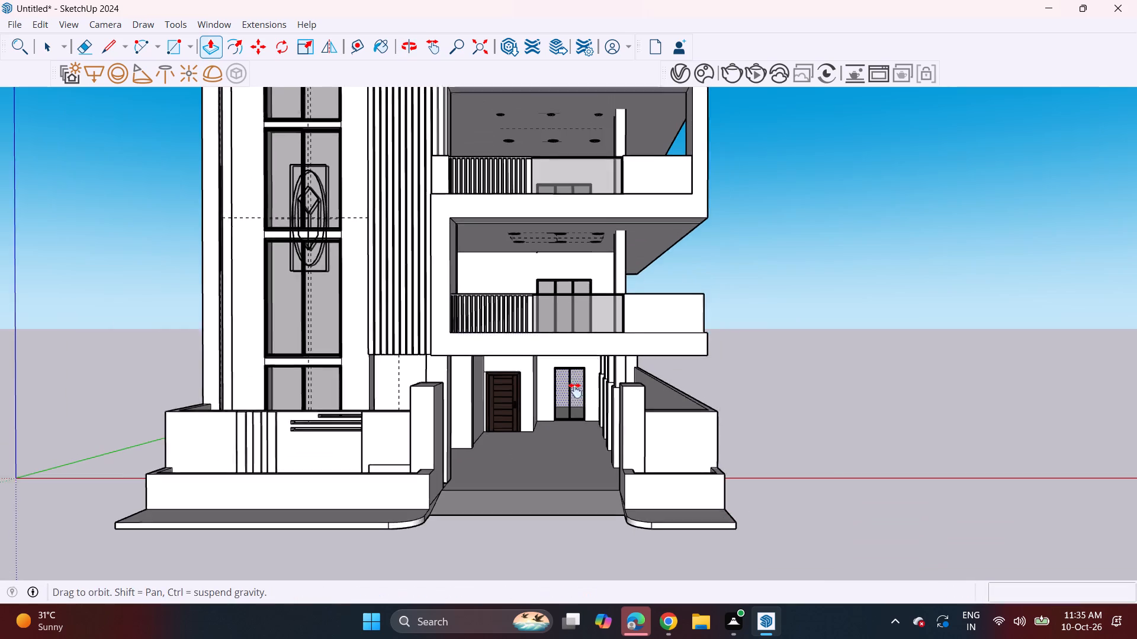
{"action": "middle_click_drag", "start_coordinate": [575, 390], "coordinate": [575, 392], "text": "shift"}
{"action": "middle_click_drag", "start_coordinate": [571, 385], "coordinate": [574, 349]}
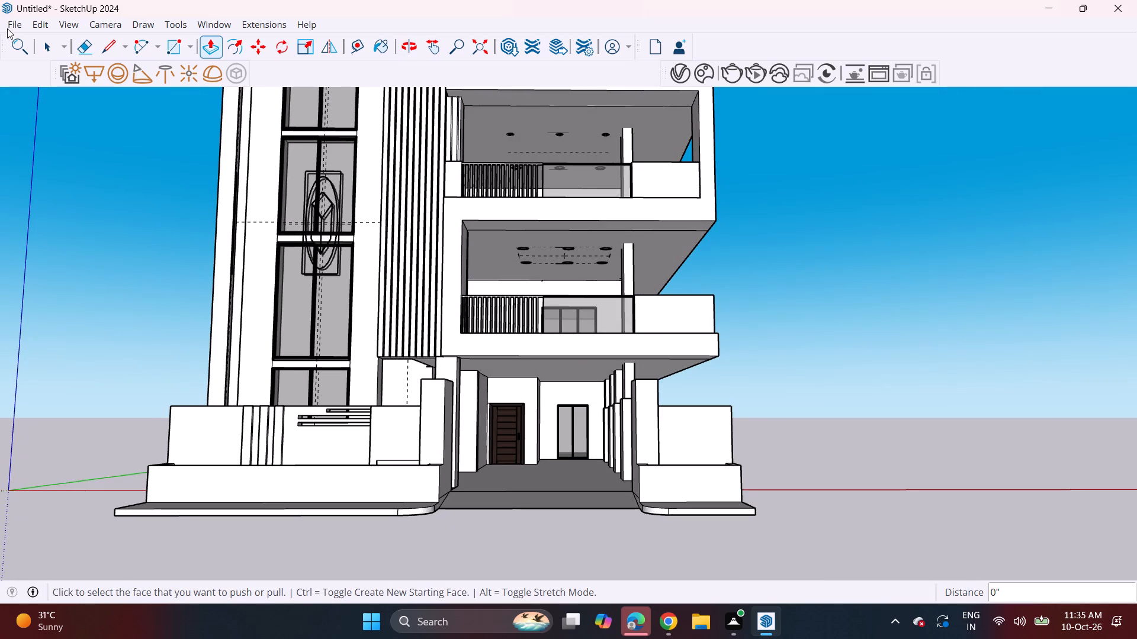
Import the Gate+Lamp+Led model from Downloads and place it on top of the gate pillar nearest the slotted compound wall.
{"action": "left_click", "coordinate": [7, 30]}
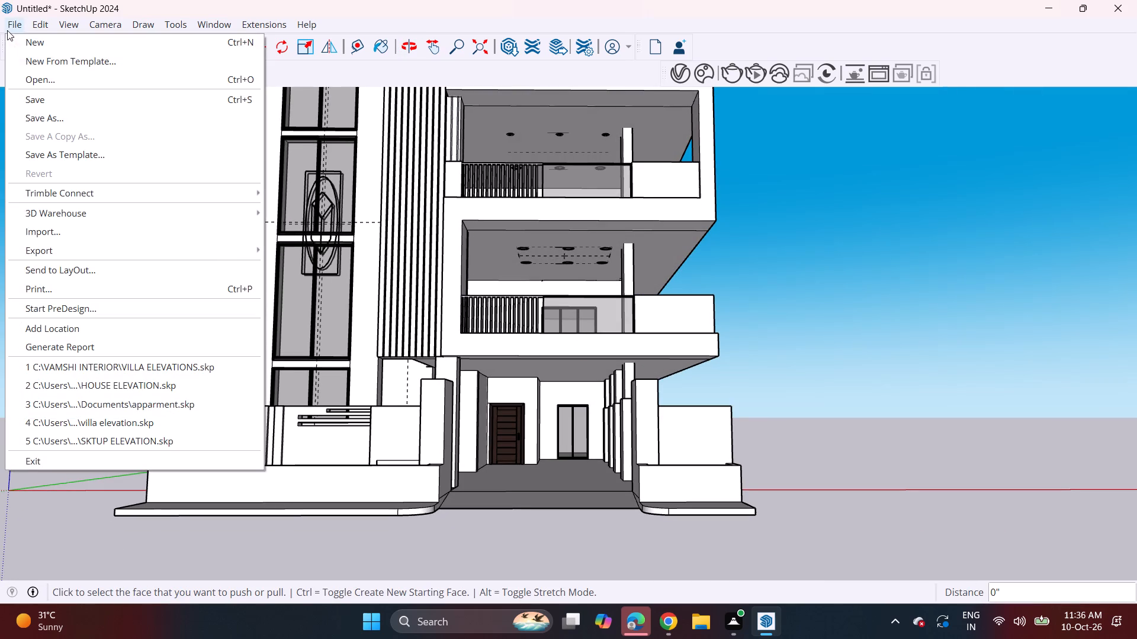
{"action": "left_click", "coordinate": [53, 237]}
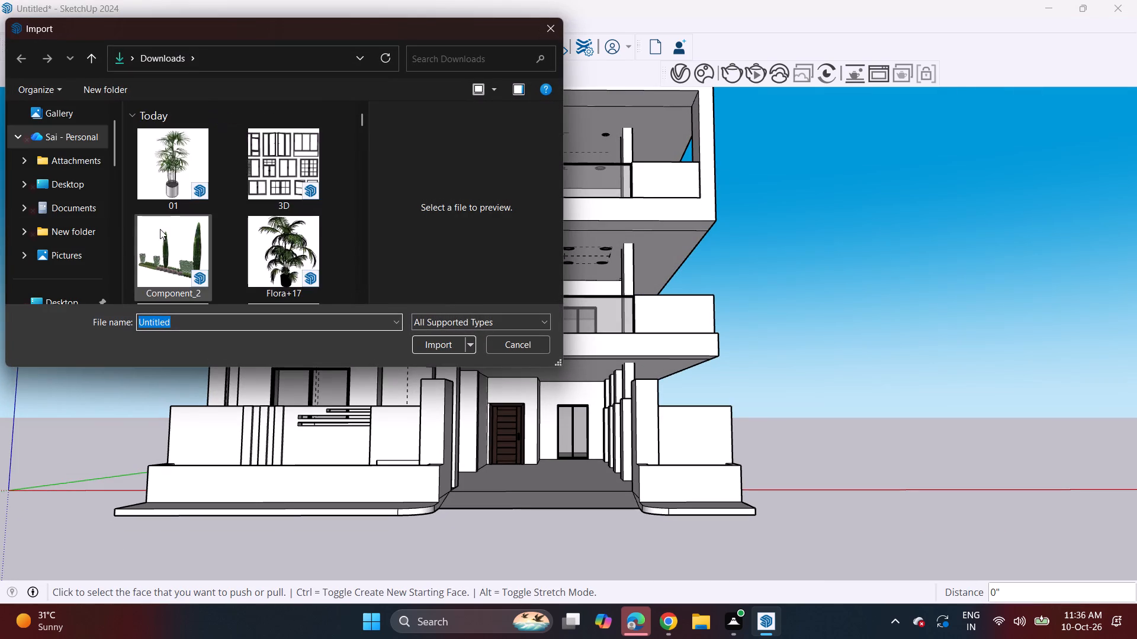
{"action": "scroll", "coordinate": [160, 229], "scroll_direction": "down", "scroll_amount": 8}
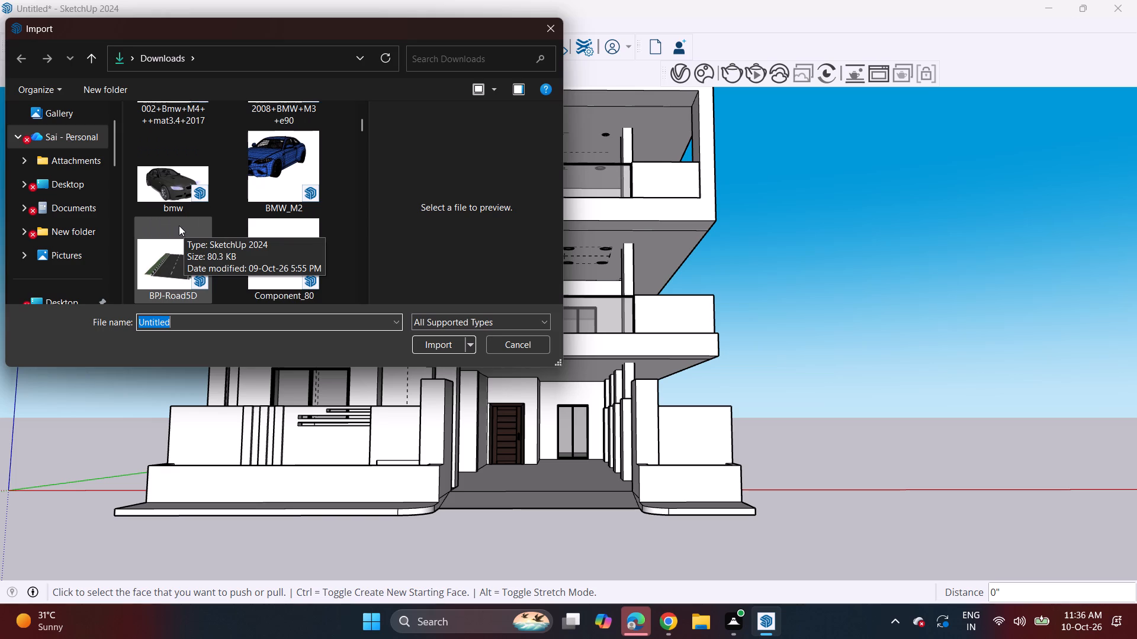
{"action": "scroll", "coordinate": [165, 241], "scroll_direction": "down", "scroll_amount": 2}
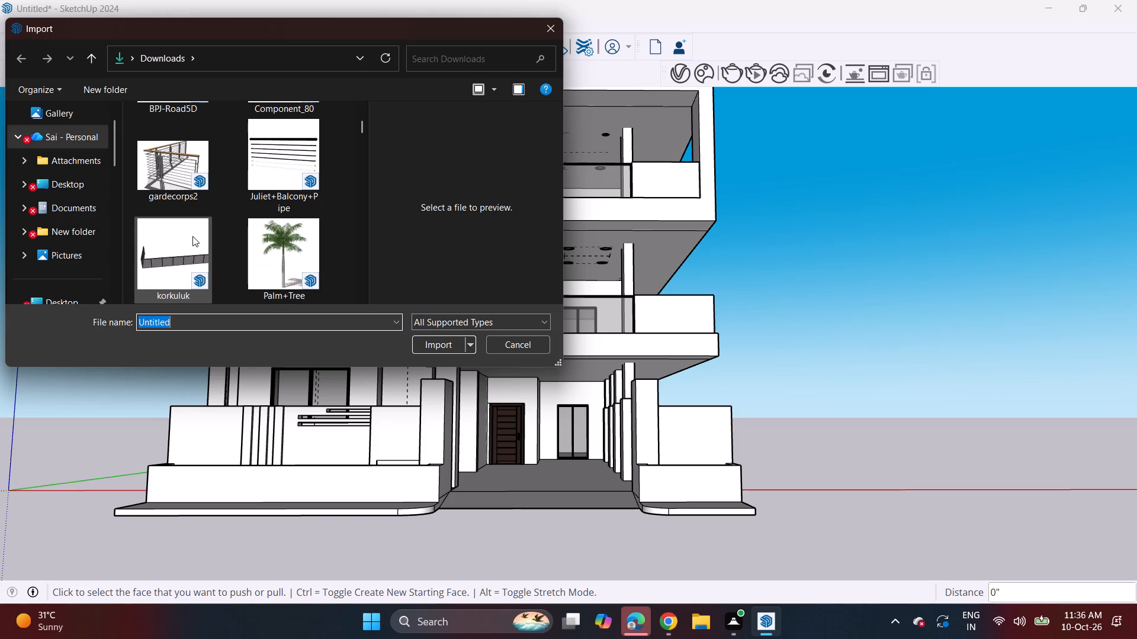
{"action": "scroll", "coordinate": [192, 236], "scroll_direction": "down", "scroll_amount": 2}
{"action": "scroll", "coordinate": [192, 236], "scroll_direction": "up", "scroll_amount": 1}
{"action": "scroll", "coordinate": [192, 236], "scroll_direction": "down", "scroll_amount": 2}
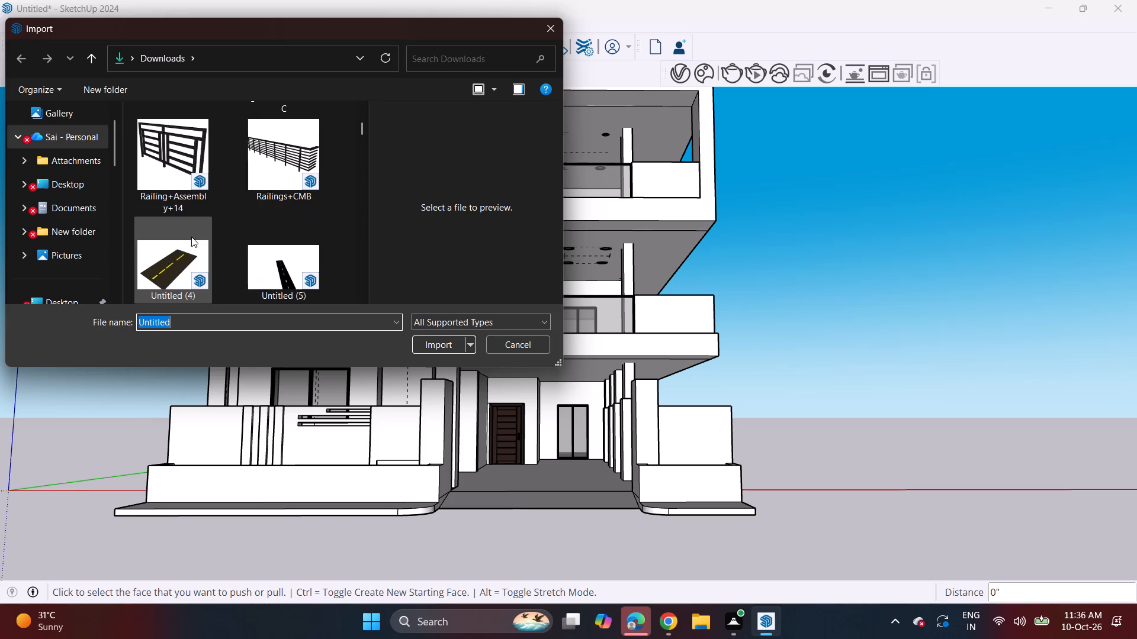
{"action": "scroll", "coordinate": [191, 238], "scroll_direction": "down", "scroll_amount": 5}
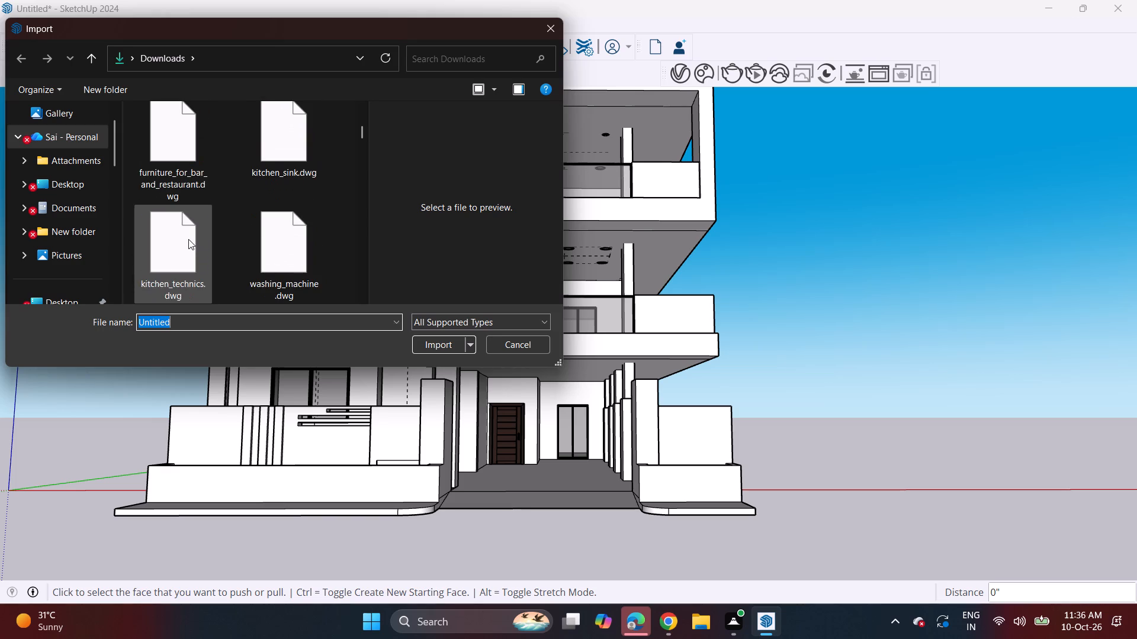
{"action": "scroll", "coordinate": [188, 239], "scroll_direction": "down", "scroll_amount": 6}
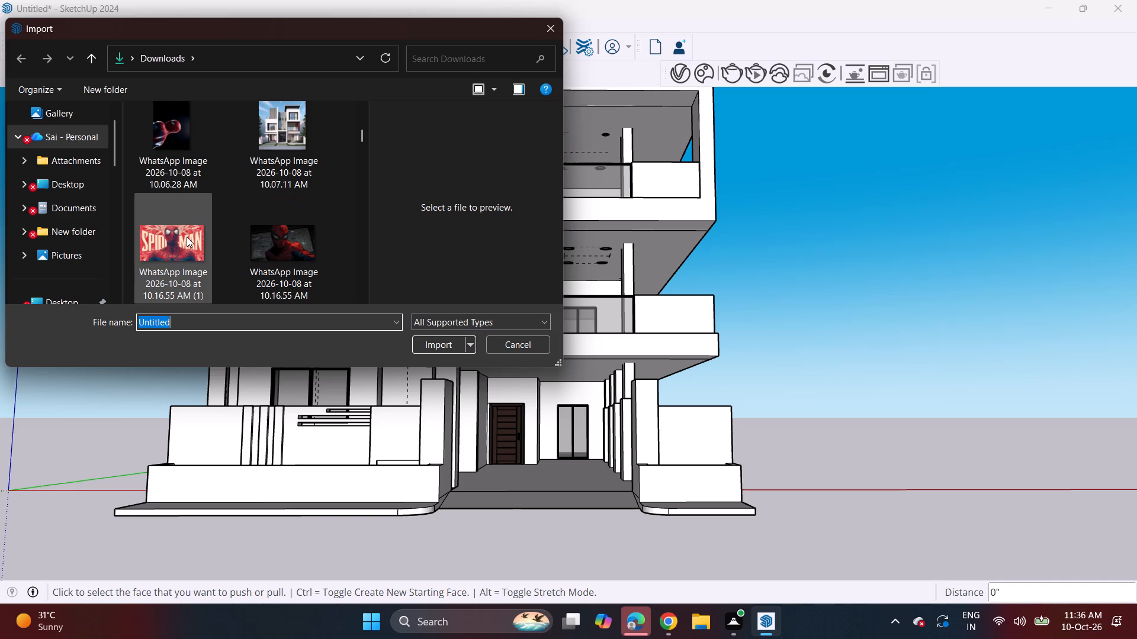
{"action": "scroll", "coordinate": [187, 237], "scroll_direction": "down", "scroll_amount": 3}
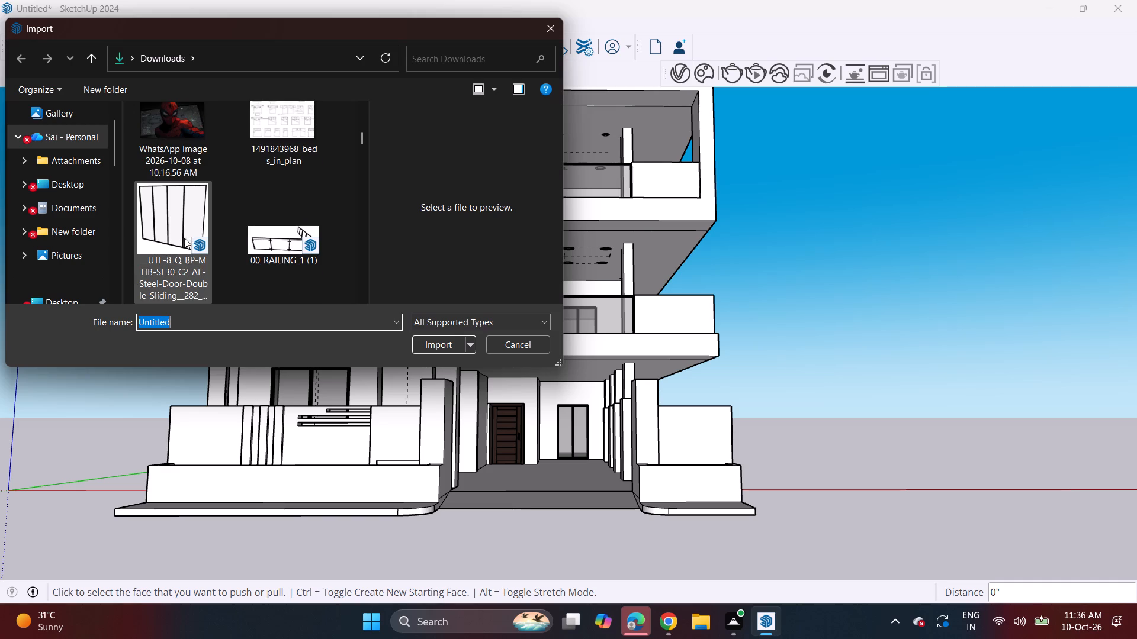
{"action": "scroll", "coordinate": [184, 238], "scroll_direction": "down", "scroll_amount": 6}
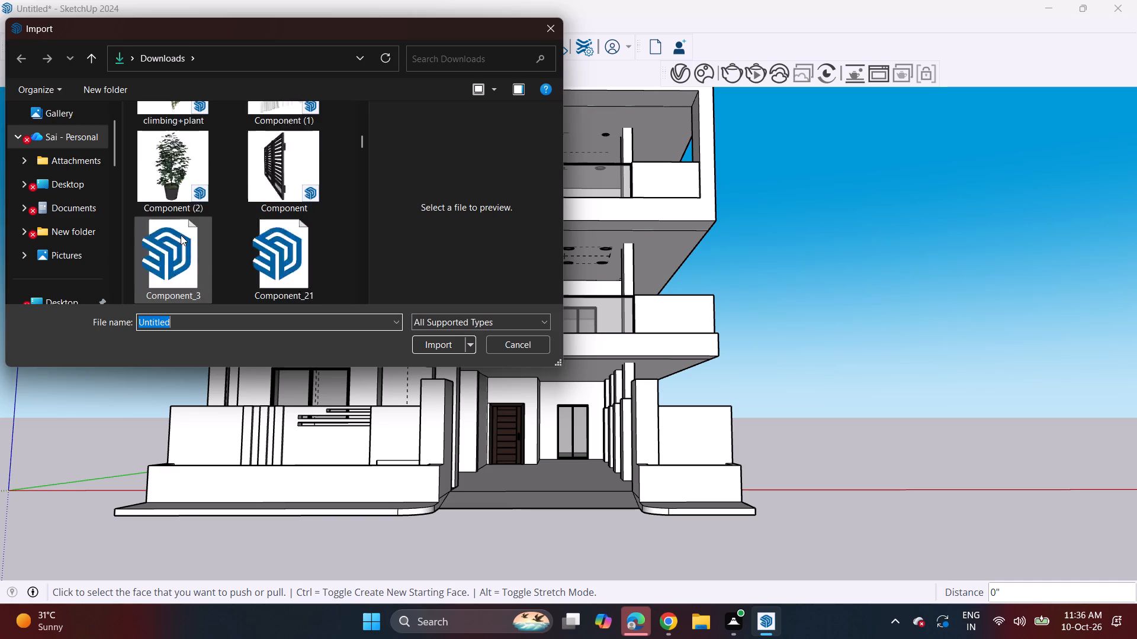
{"action": "scroll", "coordinate": [181, 235], "scroll_direction": "down", "scroll_amount": 5}
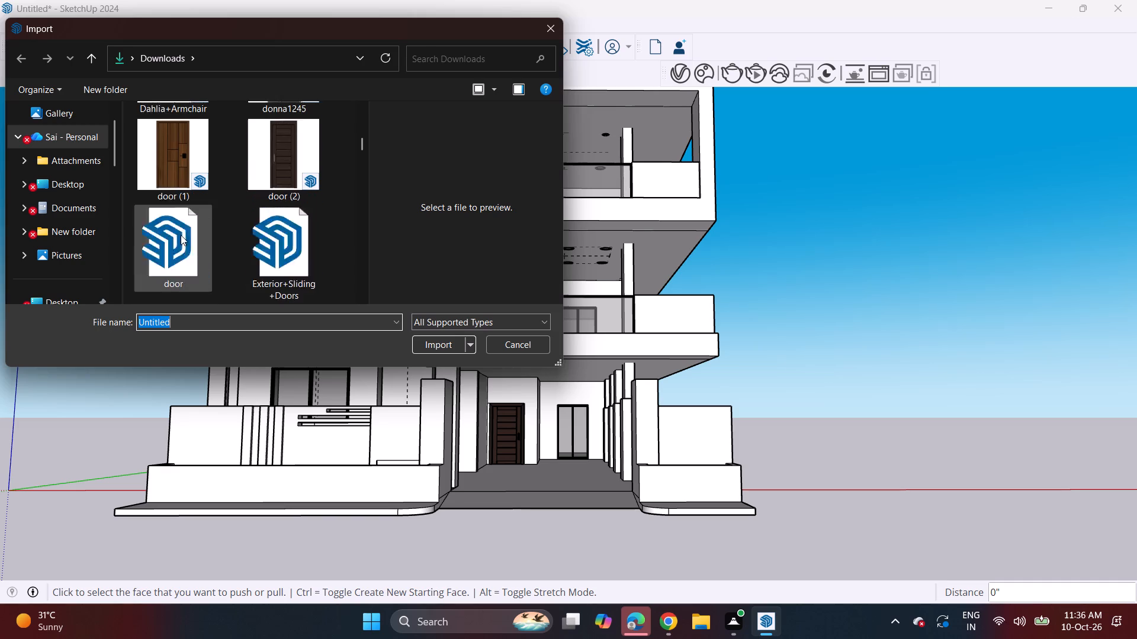
{"action": "scroll", "coordinate": [181, 235], "scroll_direction": "down", "scroll_amount": 2}
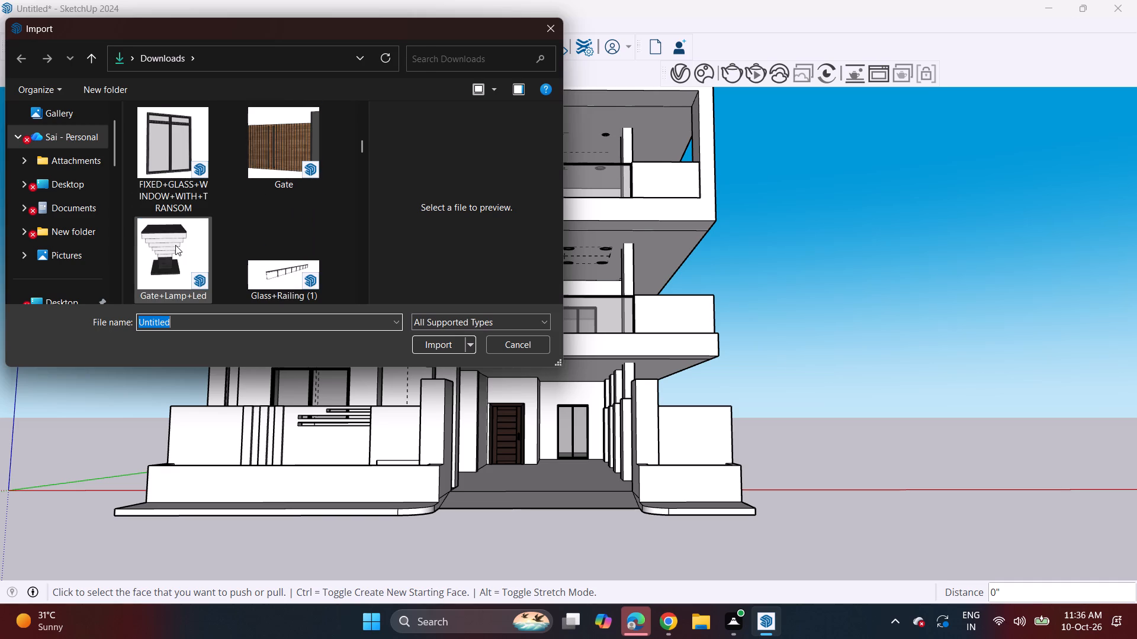
{"action": "left_click", "coordinate": [175, 245]}
{"action": "left_click", "coordinate": [430, 347]}
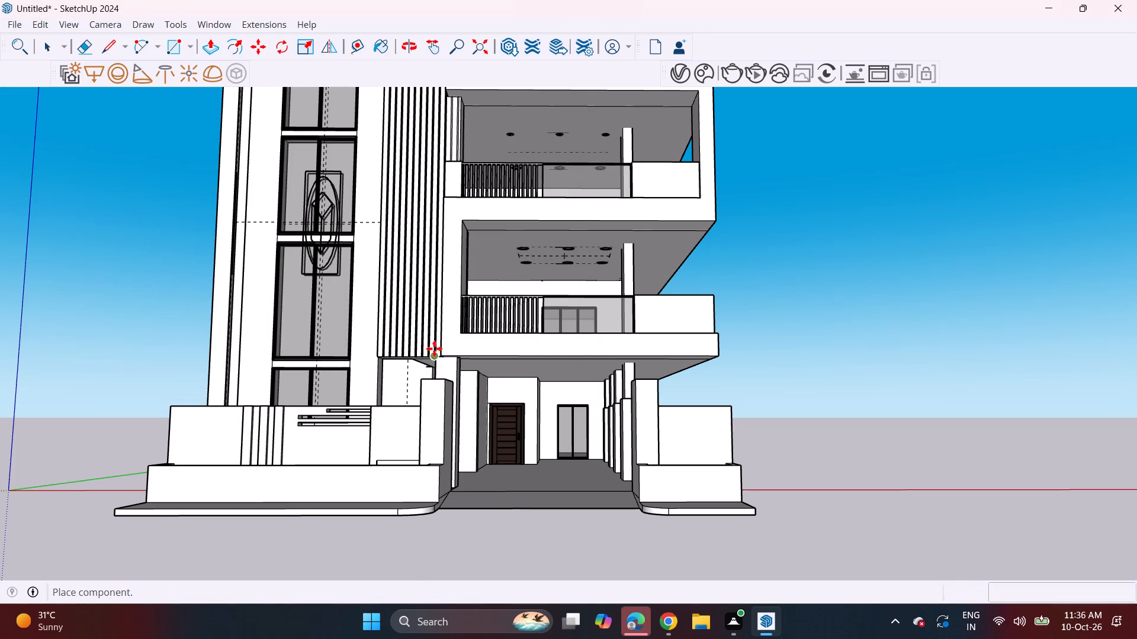
{"action": "middle_click_drag", "start_coordinate": [447, 356], "coordinate": [462, 499]}
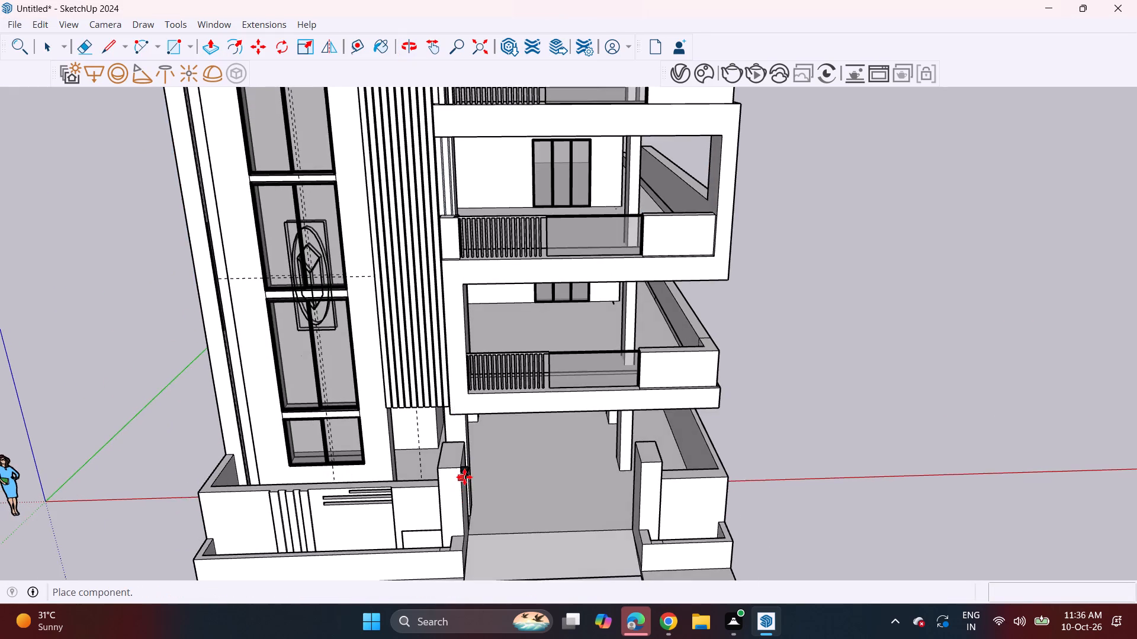
{"action": "scroll", "coordinate": [464, 477], "scroll_direction": "up", "scroll_amount": 9}
{"action": "left_click", "coordinate": [435, 453]}
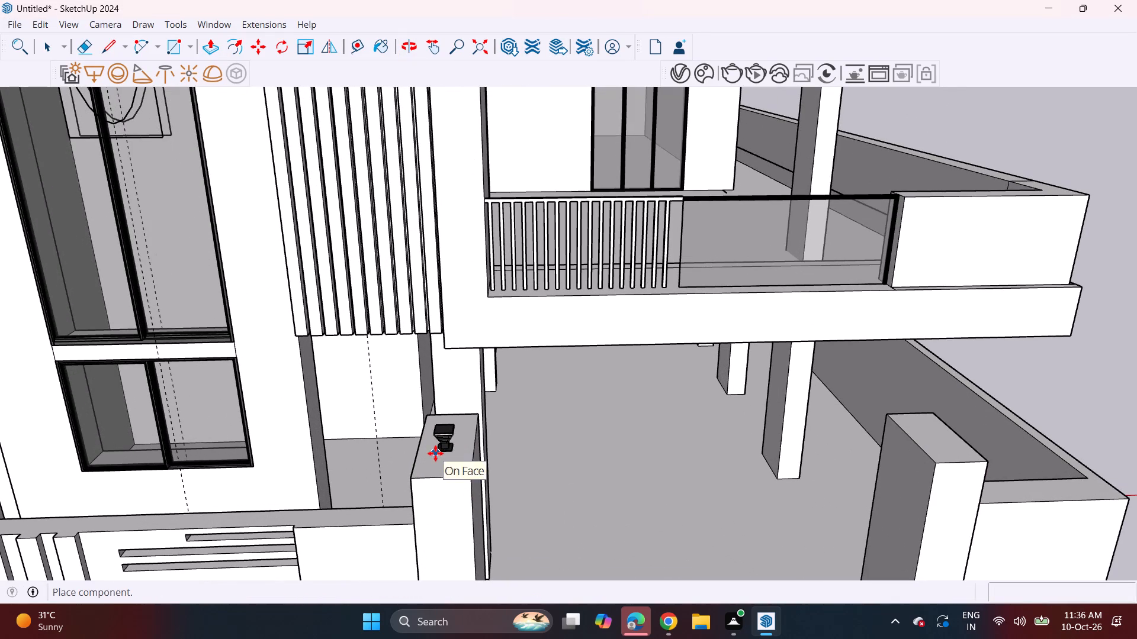
Scale the gate lamp up uniformly from its top corner to suit the width of the pillar top.
{"action": "scroll", "coordinate": [452, 451], "scroll_direction": "up", "scroll_amount": 7}
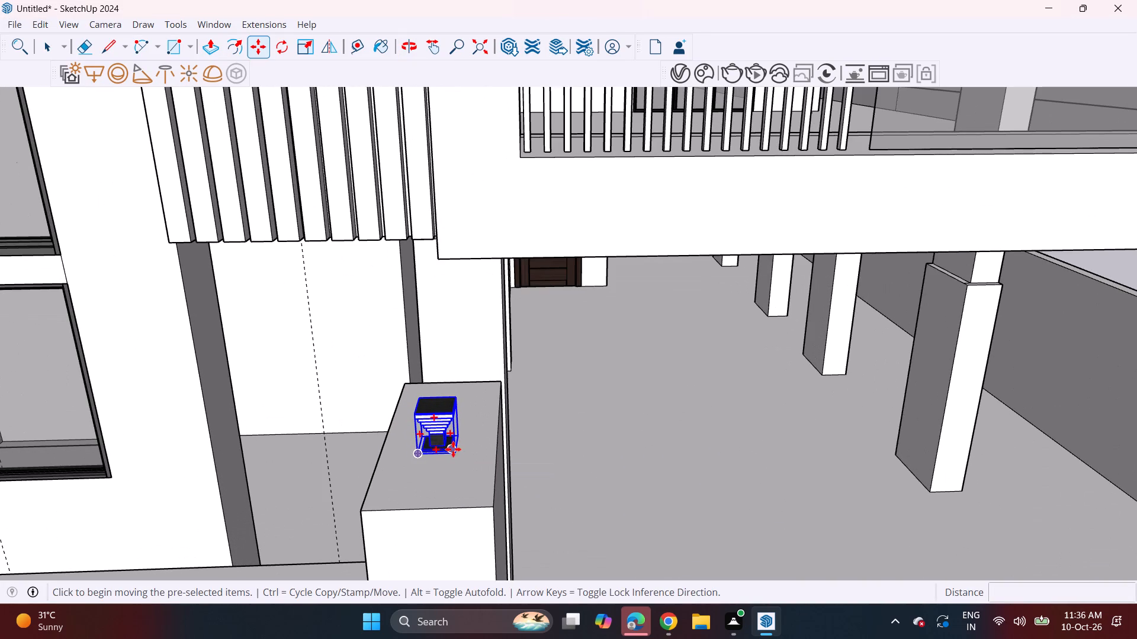
{"action": "left_click", "coordinate": [302, 42]}
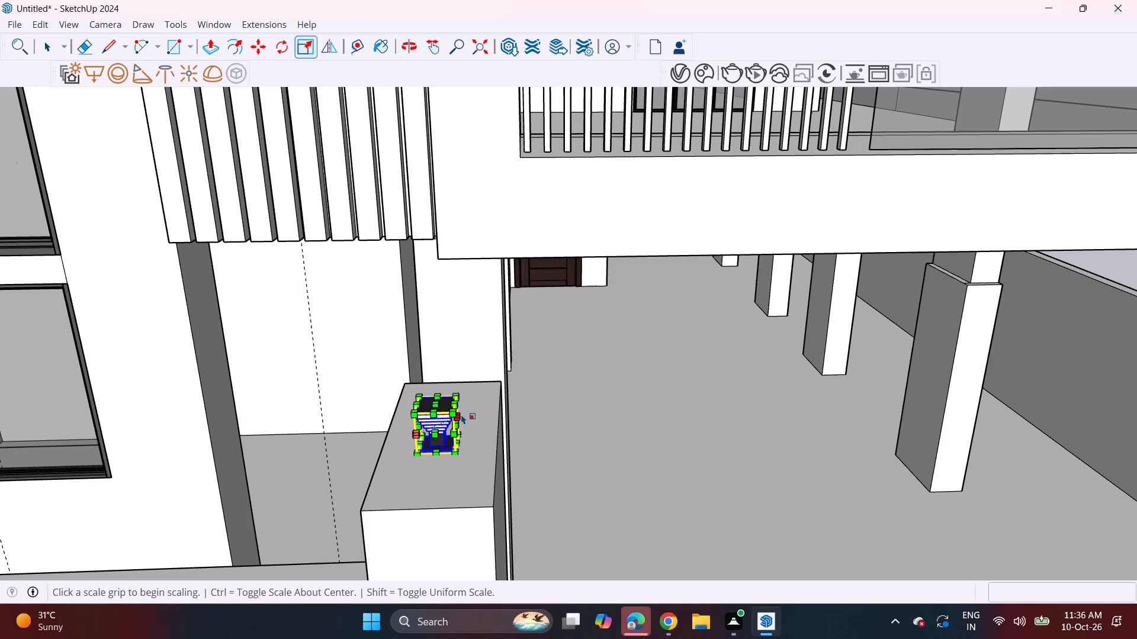
{"action": "left_click", "coordinate": [460, 393]}
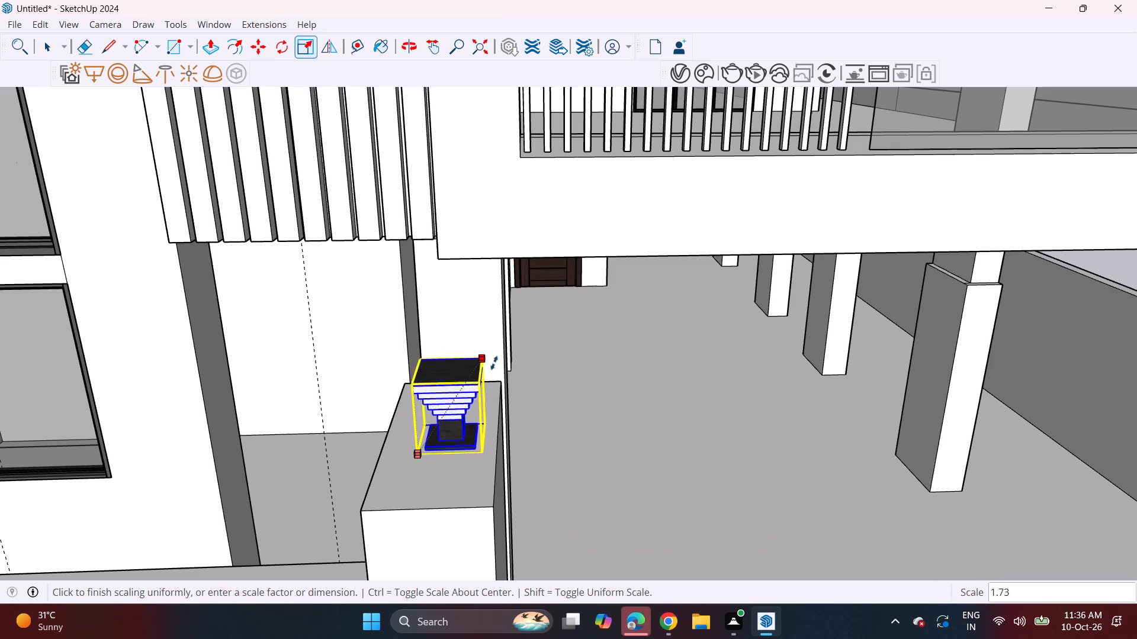
{"action": "left_click", "coordinate": [542, 331]}
Move the enlarged gate lamp sideways so its base sits within the pillar top.
{"action": "key", "text": "m"}
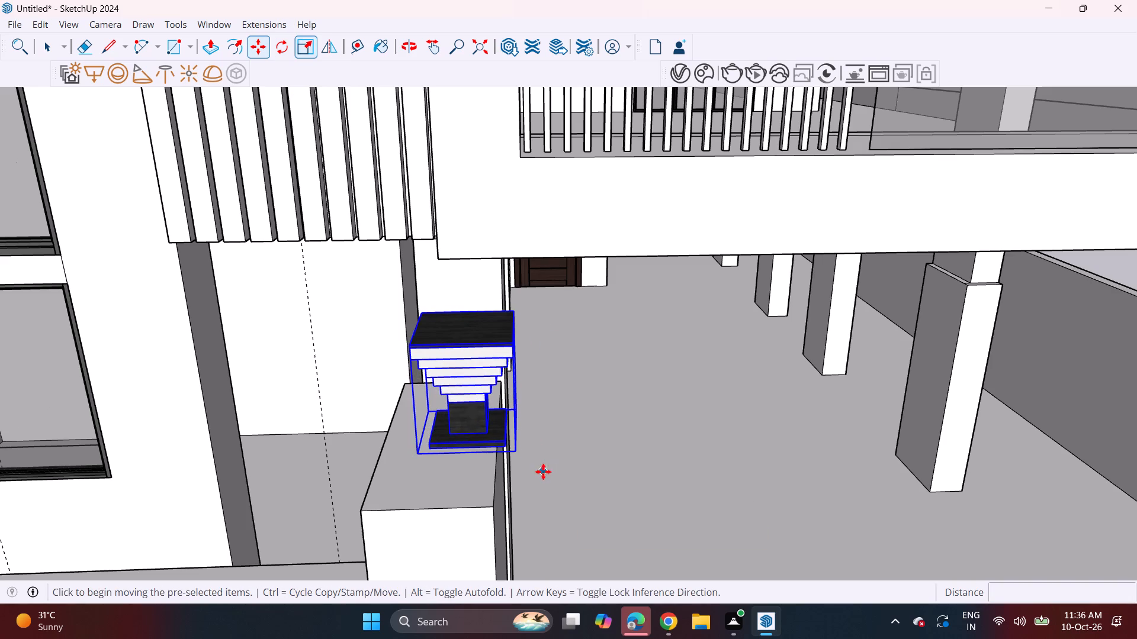
{"action": "left_click", "coordinate": [513, 451]}
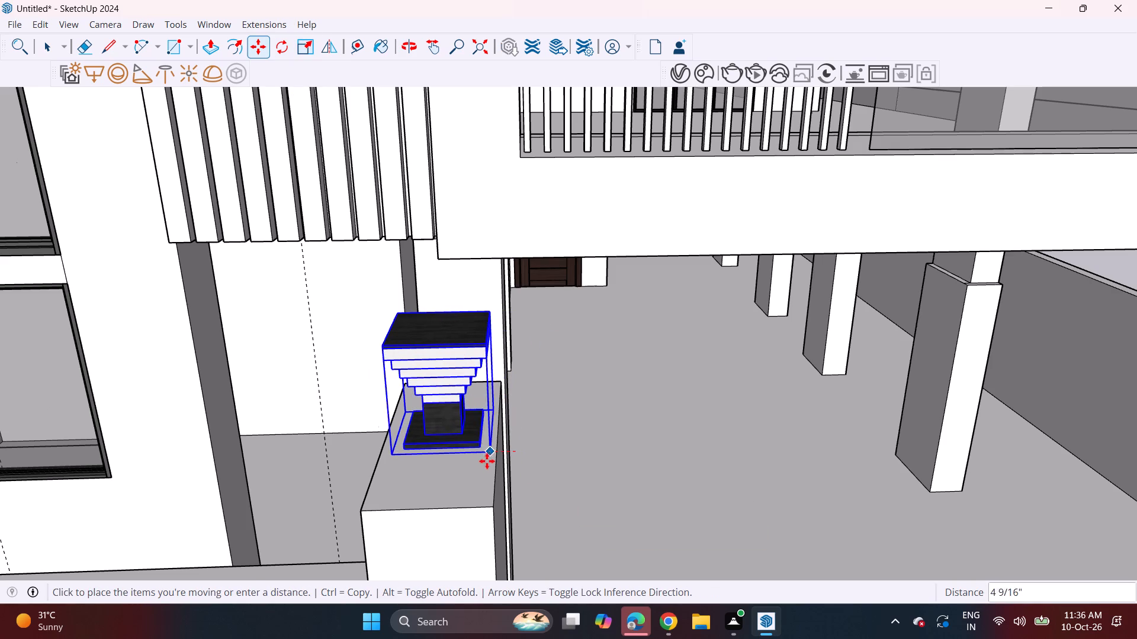
{"action": "double_click", "coordinate": [480, 466]}
Copy the gate lamp about 14' 10" across the driveway onto the top of the opposite gate pillar.
{"action": "middle_click_drag", "start_coordinate": [495, 412], "coordinate": [469, 298]}
{"action": "scroll", "coordinate": [468, 301], "scroll_direction": "down", "scroll_amount": 2}
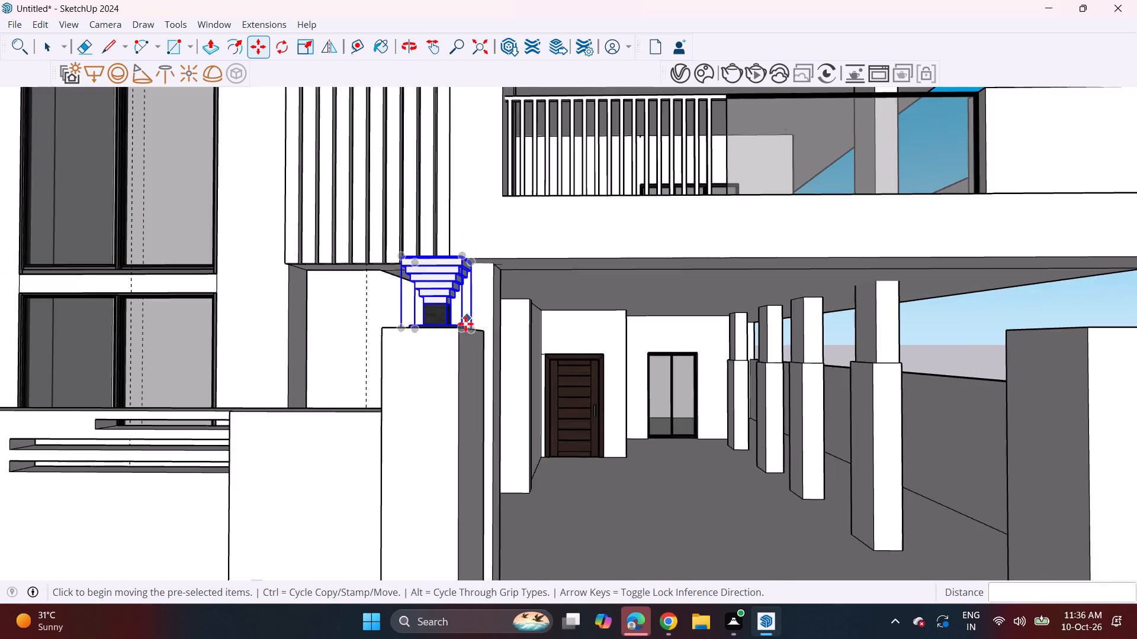
{"action": "scroll", "coordinate": [465, 324], "scroll_direction": "down", "scroll_amount": 13}
{"action": "middle_click_drag", "start_coordinate": [457, 344], "coordinate": [472, 418]}
{"action": "scroll", "coordinate": [476, 379], "scroll_direction": "up", "scroll_amount": 3}
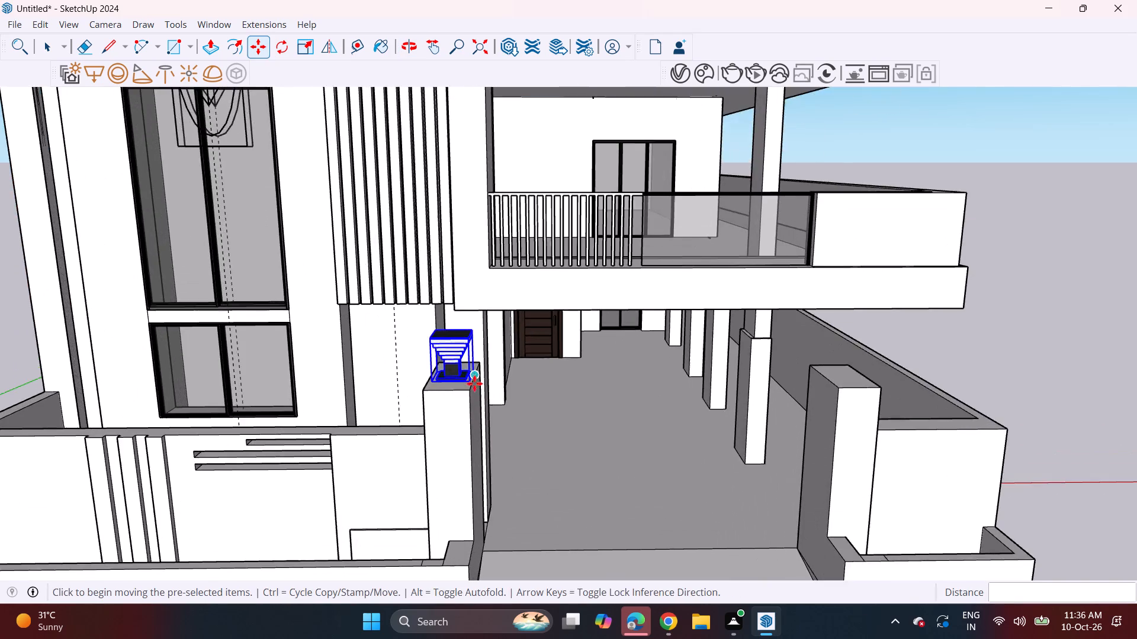
{"action": "scroll", "coordinate": [474, 383], "scroll_direction": "up", "scroll_amount": 6}
{"action": "left_click", "coordinate": [473, 393]}
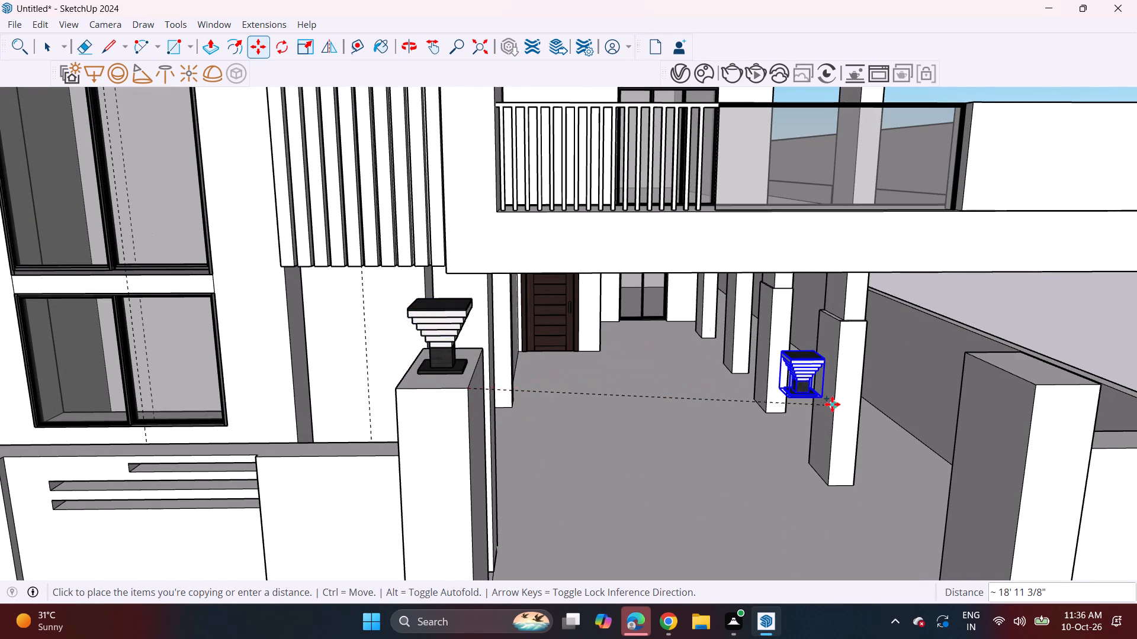
{"action": "middle_click_drag", "start_coordinate": [836, 406], "coordinate": [592, 388]}
{"action": "left_click", "coordinate": [675, 360]}
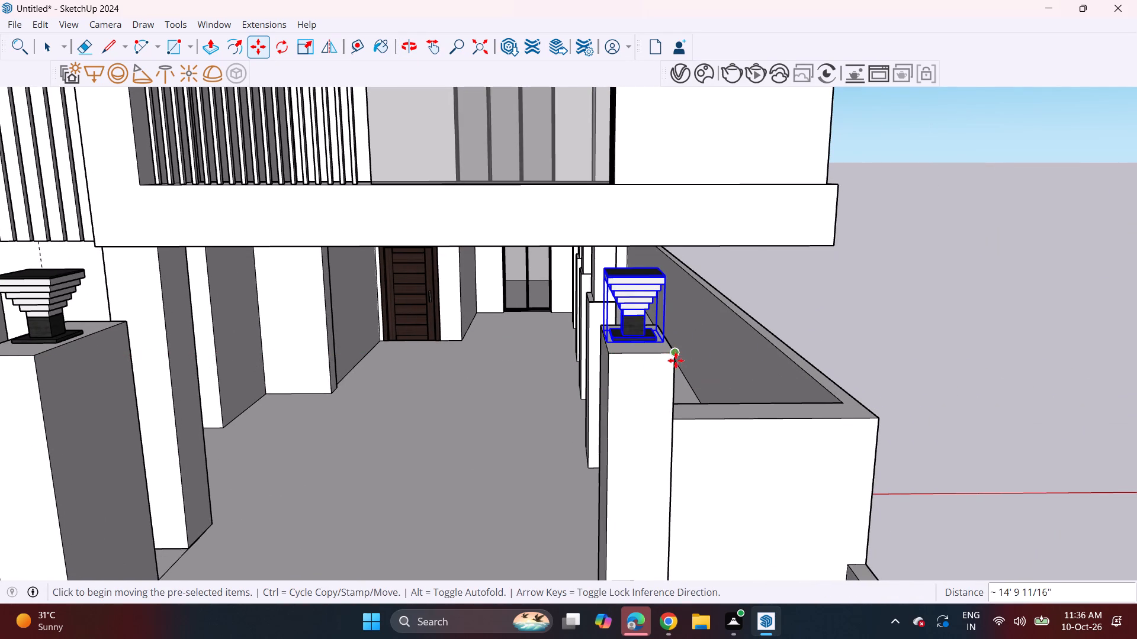
{"action": "scroll", "coordinate": [576, 381], "scroll_direction": "down", "scroll_amount": 5}
{"action": "middle_click_drag", "start_coordinate": [567, 391], "coordinate": [586, 350]}
{"action": "key", "text": "space"}
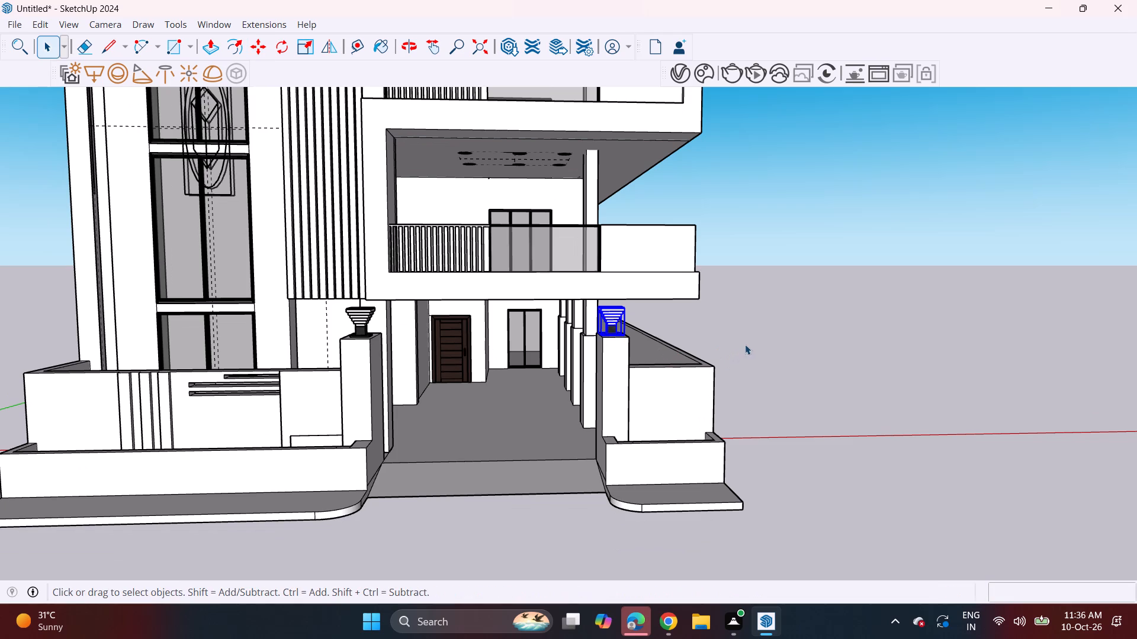
{"action": "left_click", "coordinate": [745, 344]}
Examine both gate lamps against the whole front elevation.
{"action": "middle_click_drag", "start_coordinate": [548, 389], "coordinate": [546, 344]}
{"action": "scroll", "coordinate": [542, 335], "scroll_direction": "down", "scroll_amount": 4}
{"action": "middle_click_drag", "start_coordinate": [508, 331], "coordinate": [508, 396]}
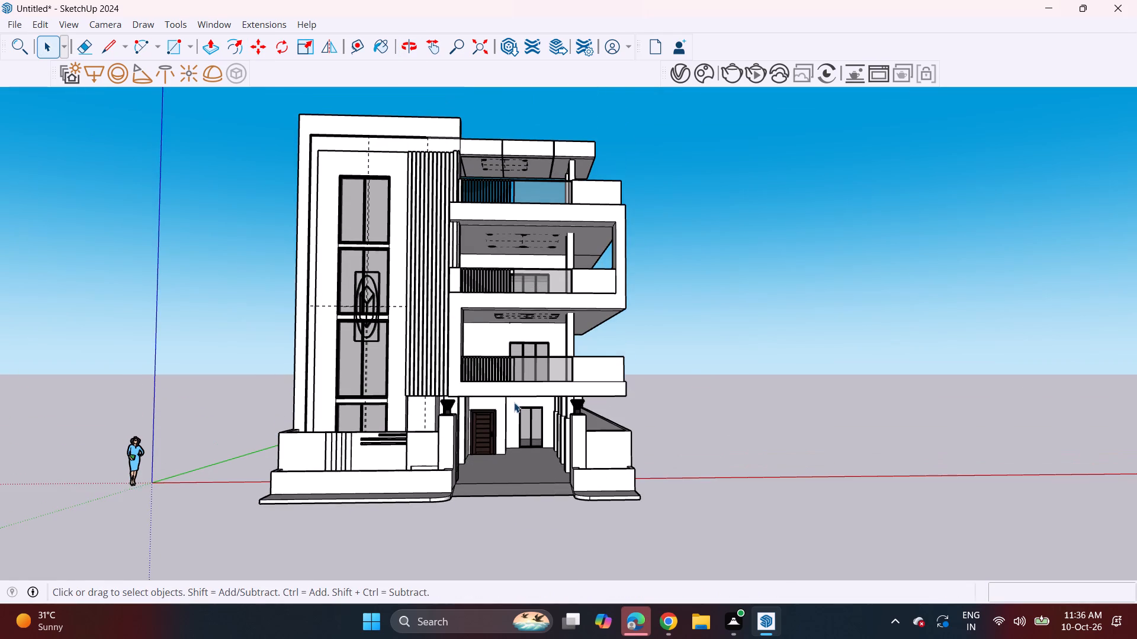
{"action": "scroll", "coordinate": [514, 408], "scroll_direction": "up", "scroll_amount": 2}
{"action": "scroll", "coordinate": [513, 402], "scroll_direction": "down", "scroll_amount": 2}
{"action": "middle_click_drag", "start_coordinate": [515, 404], "coordinate": [529, 436], "text": "shift"}
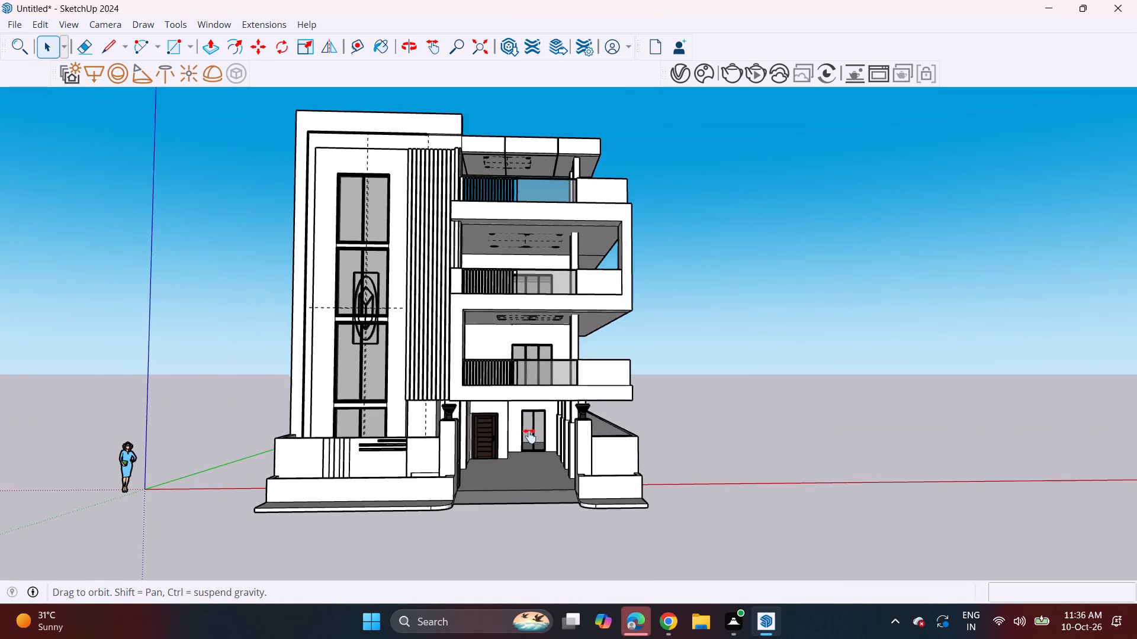
{"action": "middle_click_drag", "start_coordinate": [529, 436], "coordinate": [529, 437], "text": "shift"}
{"action": "scroll", "coordinate": [532, 431], "scroll_direction": "up", "scroll_amount": 2}
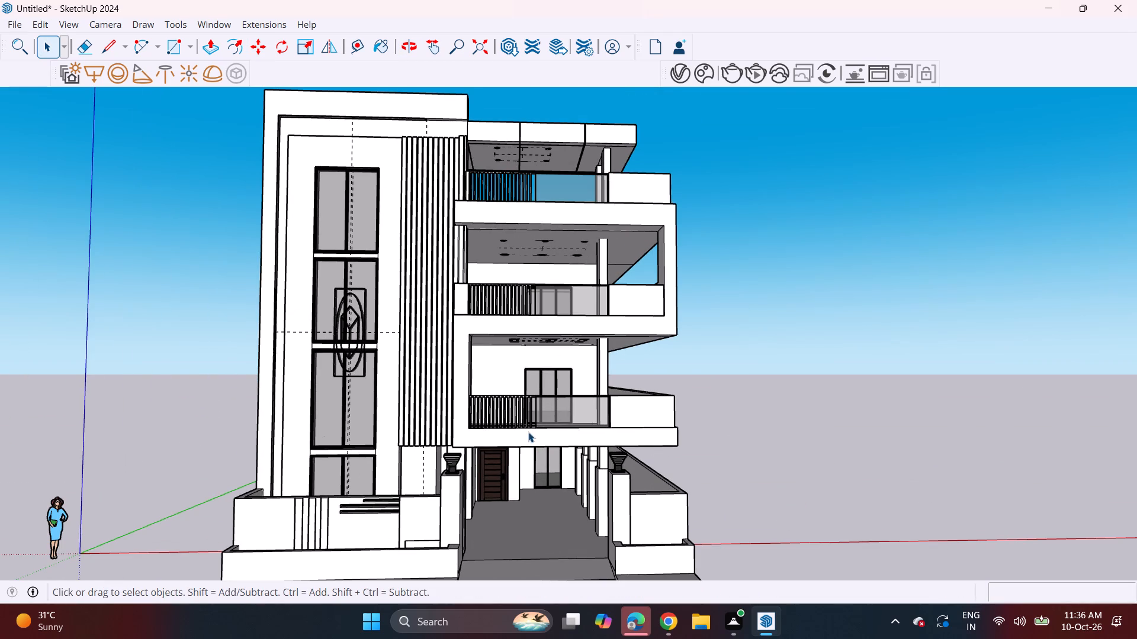
Import the PLANTS model from the Downloads folder and place it on the ground beside the building, past the driveway.
{"action": "left_click", "coordinate": [11, 27]}
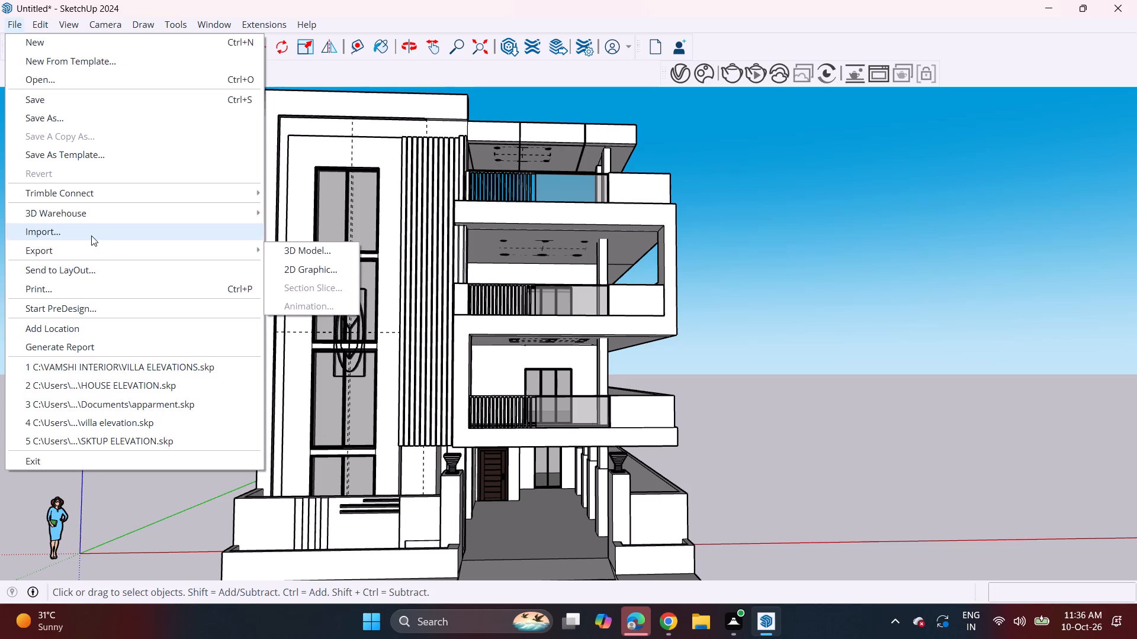
{"action": "left_click", "coordinate": [91, 235]}
{"action": "scroll", "coordinate": [275, 243], "scroll_direction": "down", "scroll_amount": 4}
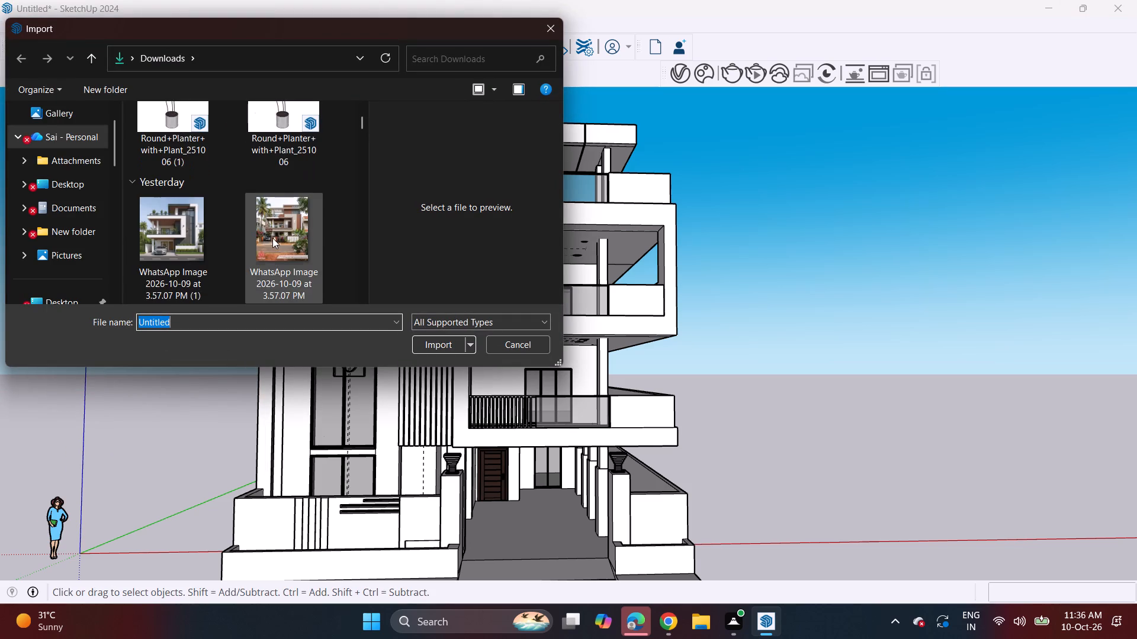
{"action": "scroll", "coordinate": [272, 238], "scroll_direction": "up", "scroll_amount": 3}
{"action": "scroll", "coordinate": [272, 236], "scroll_direction": "down", "scroll_amount": 9}
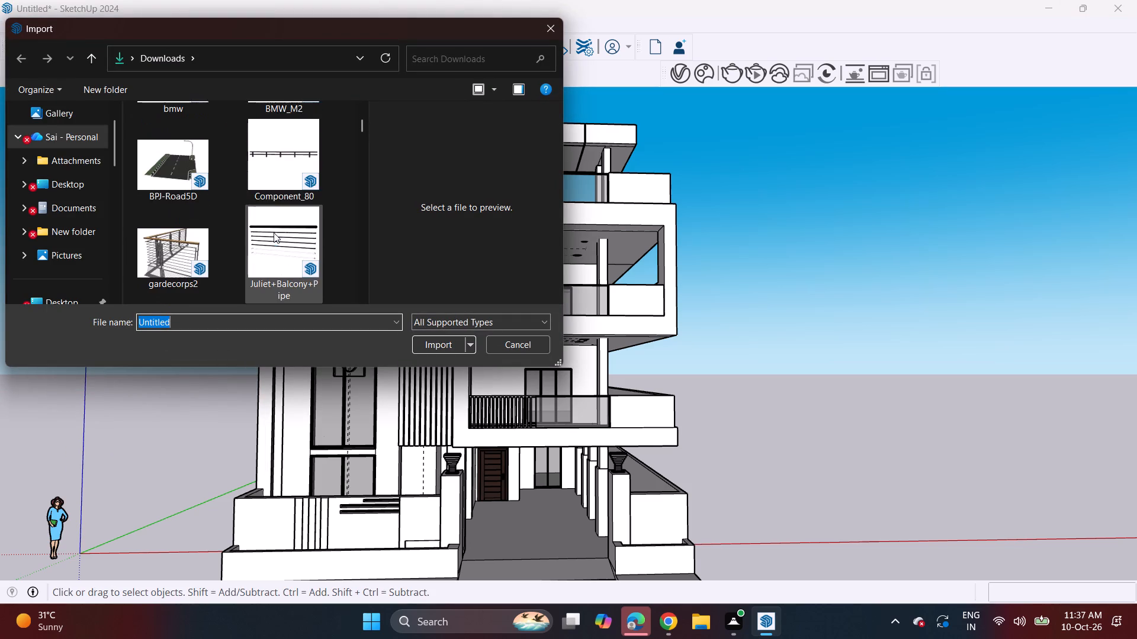
{"action": "scroll", "coordinate": [275, 231], "scroll_direction": "down", "scroll_amount": 9}
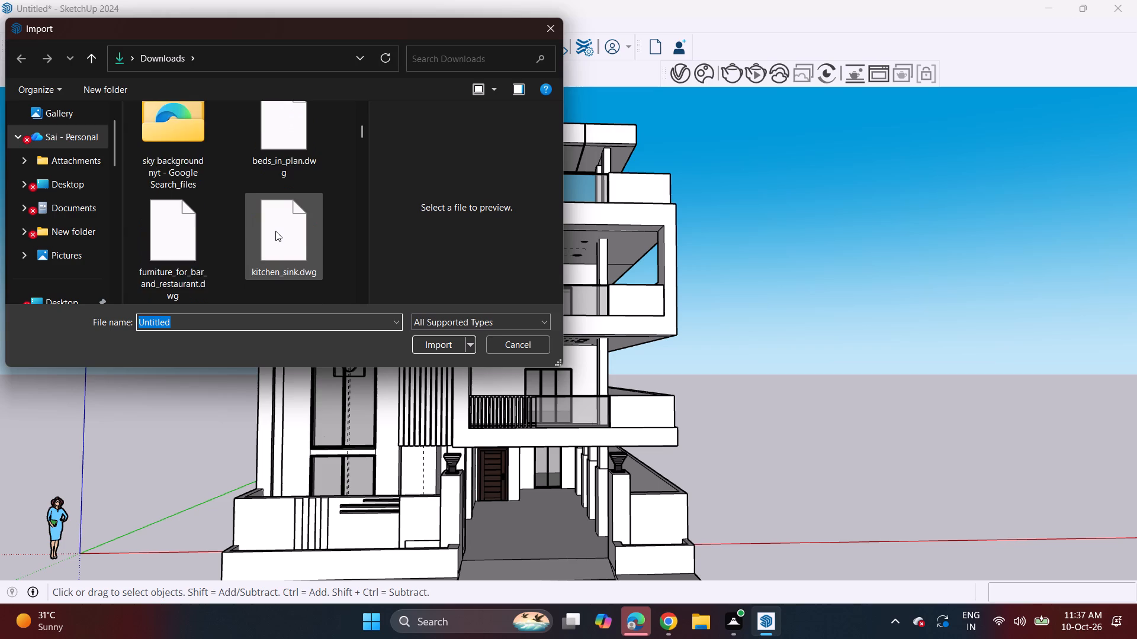
{"action": "scroll", "coordinate": [275, 231], "scroll_direction": "down", "scroll_amount": 9}
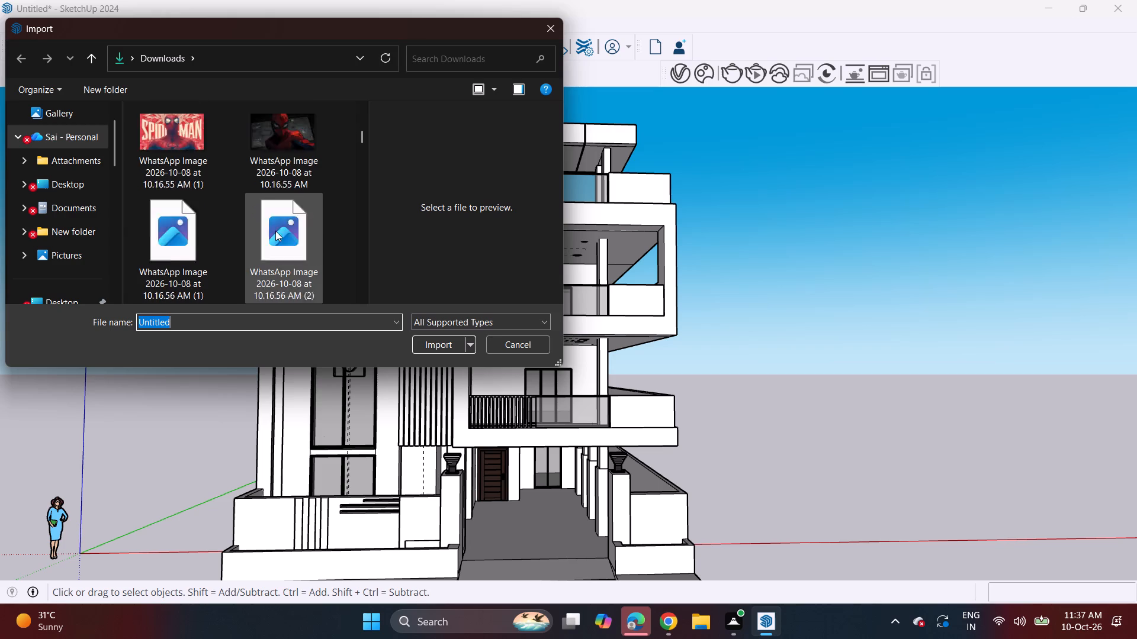
{"action": "scroll", "coordinate": [275, 231], "scroll_direction": "down", "scroll_amount": 14}
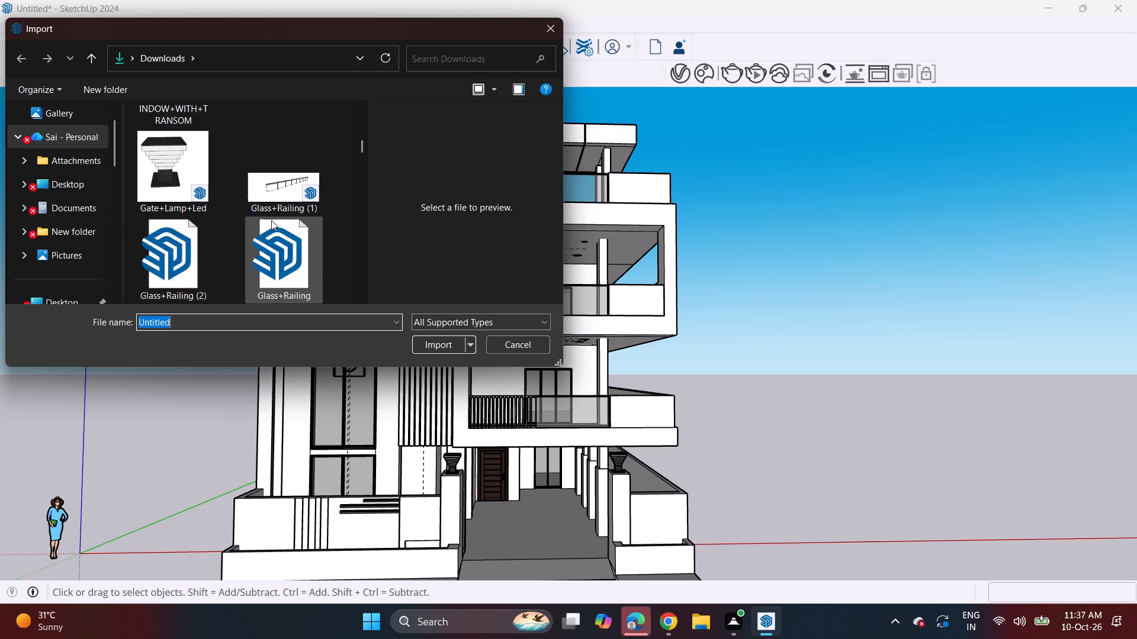
{"action": "scroll", "coordinate": [272, 217], "scroll_direction": "down", "scroll_amount": 4}
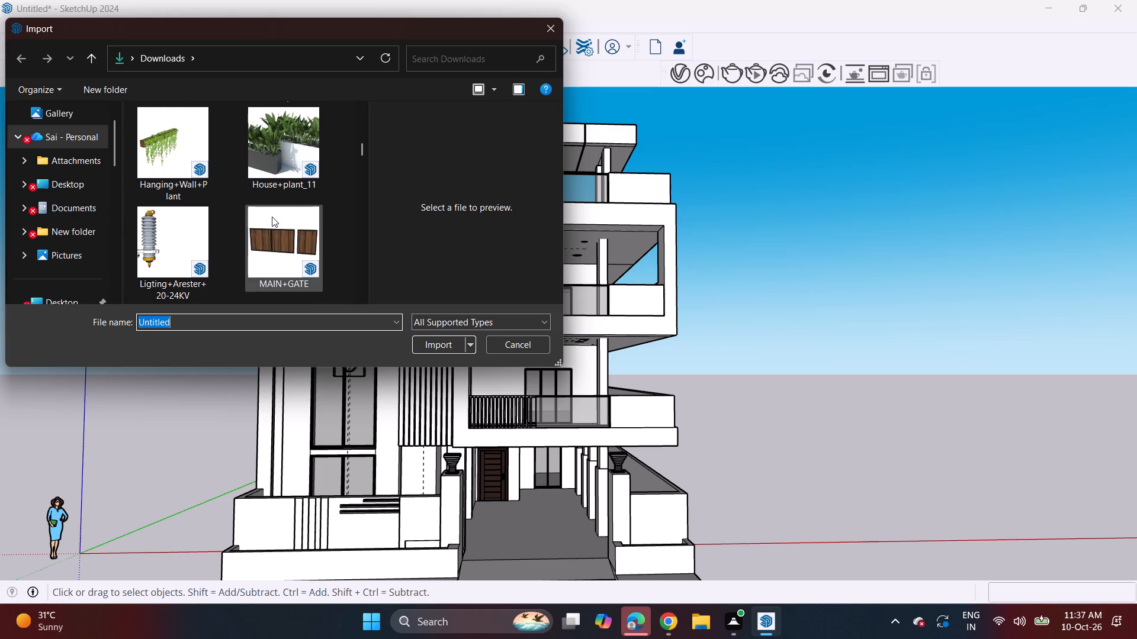
{"action": "scroll", "coordinate": [272, 217], "scroll_direction": "down", "scroll_amount": 4}
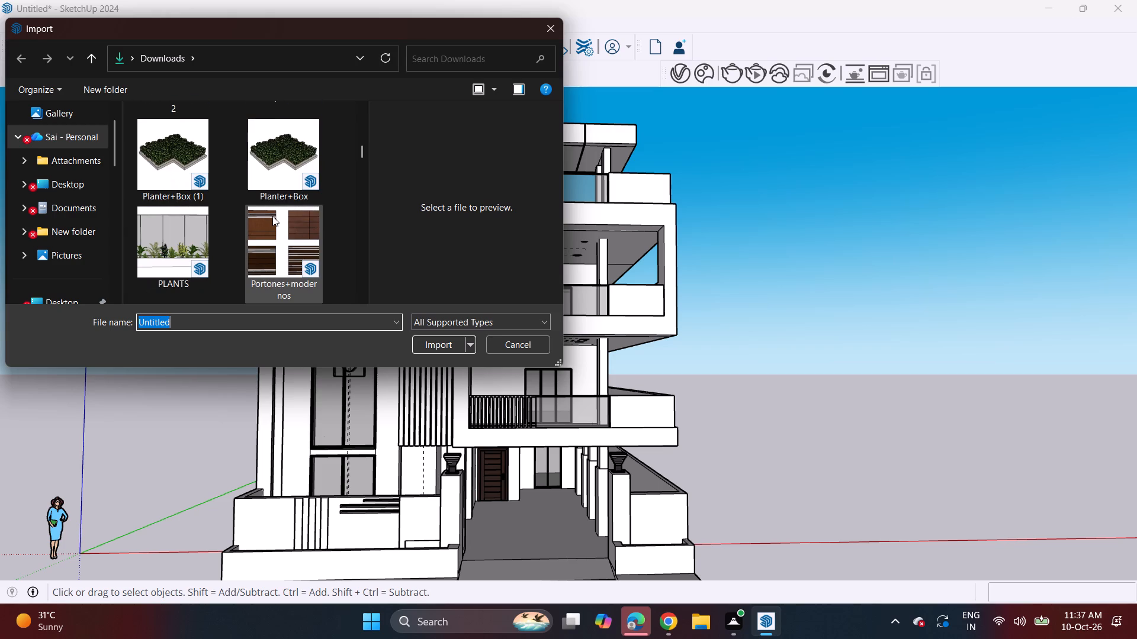
{"action": "left_click", "coordinate": [161, 244]}
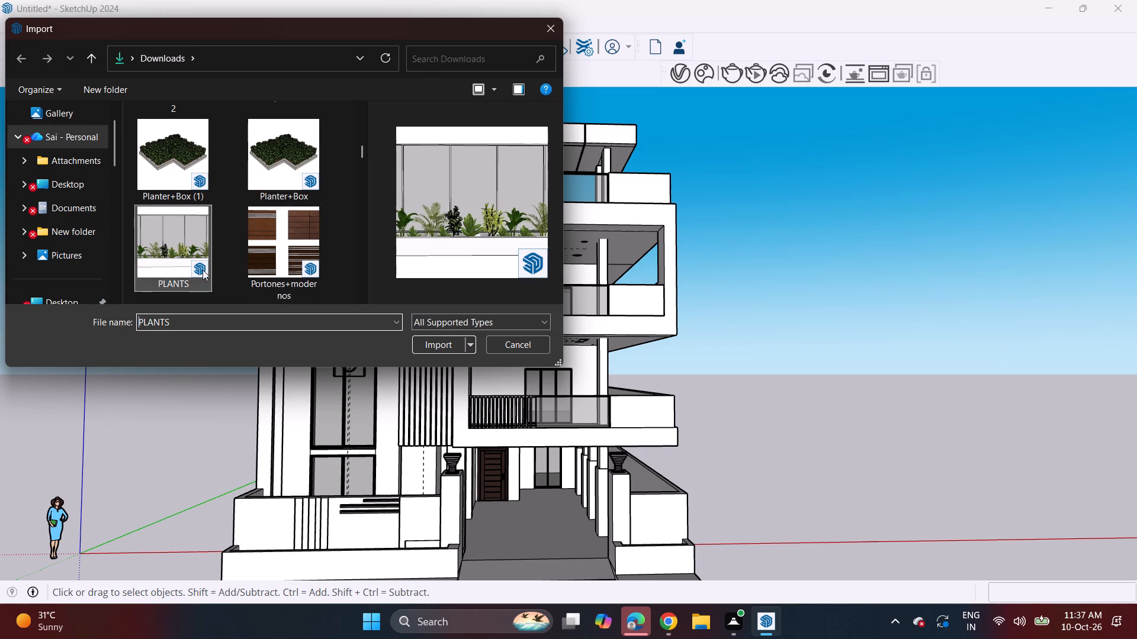
{"action": "left_click", "coordinate": [432, 344]}
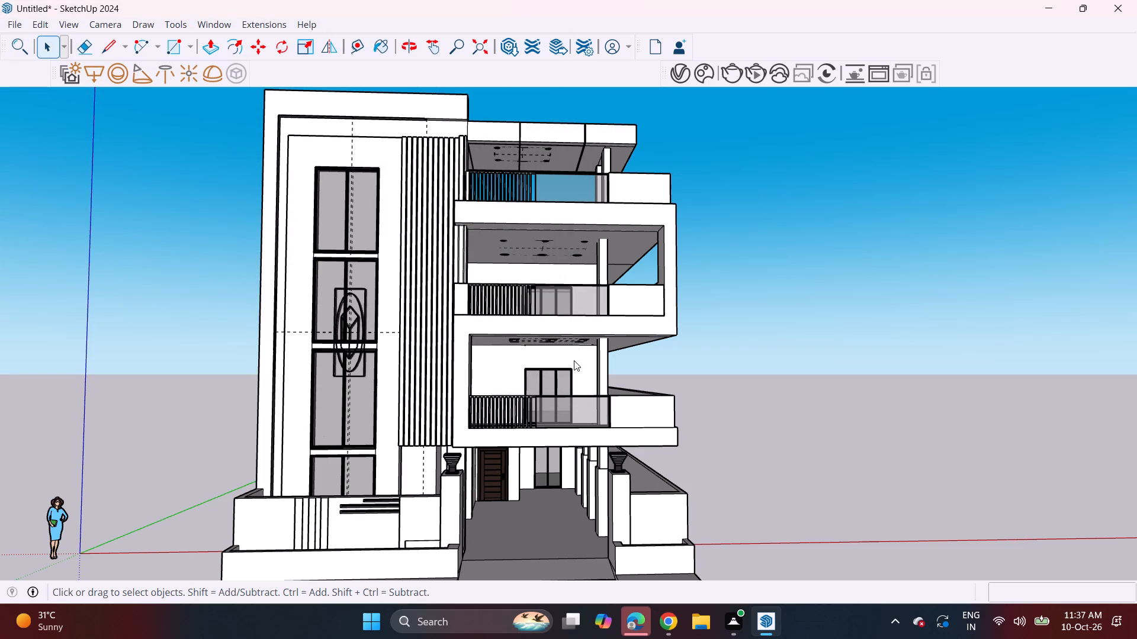
{"action": "left_click", "coordinate": [723, 339]}
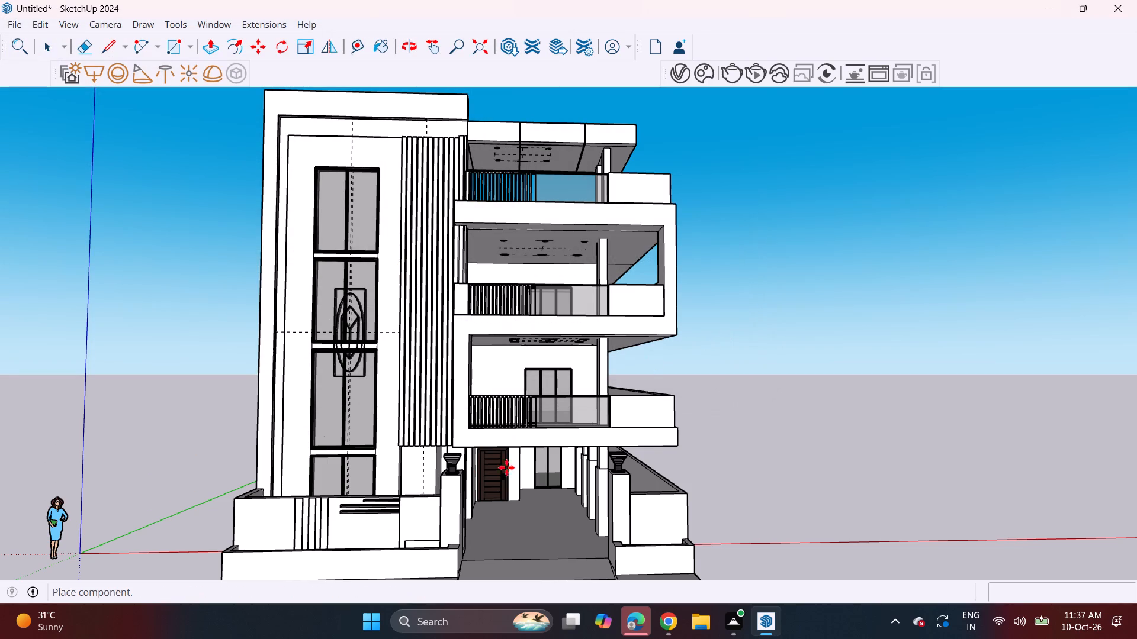
{"action": "scroll", "coordinate": [624, 417], "scroll_direction": "down", "scroll_amount": 5}
{"action": "left_click", "coordinate": [740, 501]}
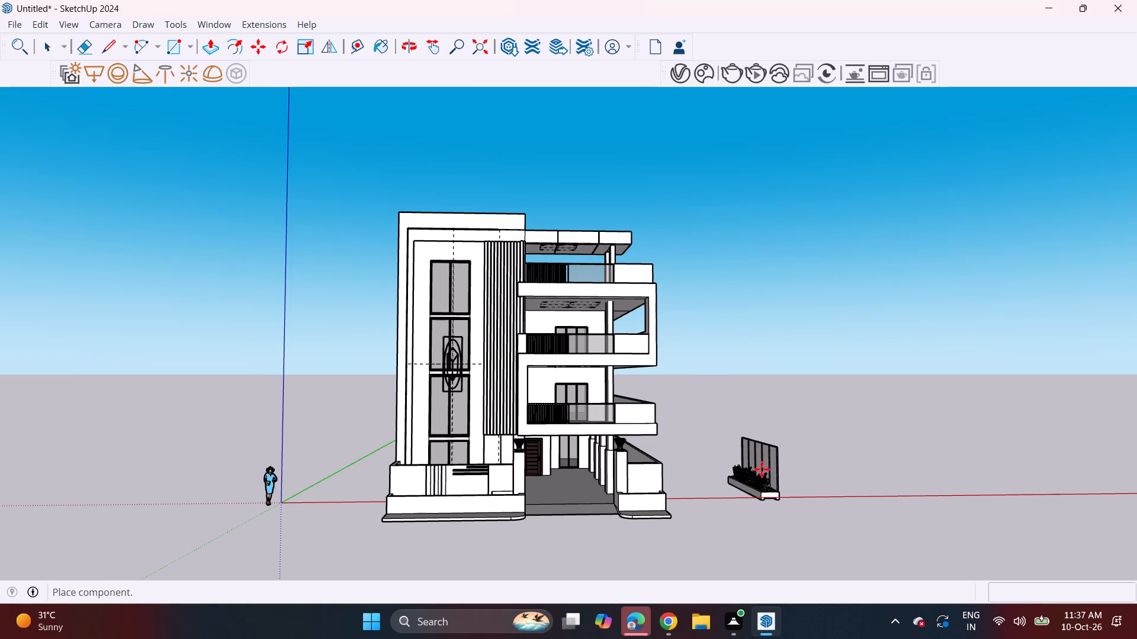
Explode the imported plants component into its separate pieces.
{"action": "right_click", "coordinate": [772, 467]}
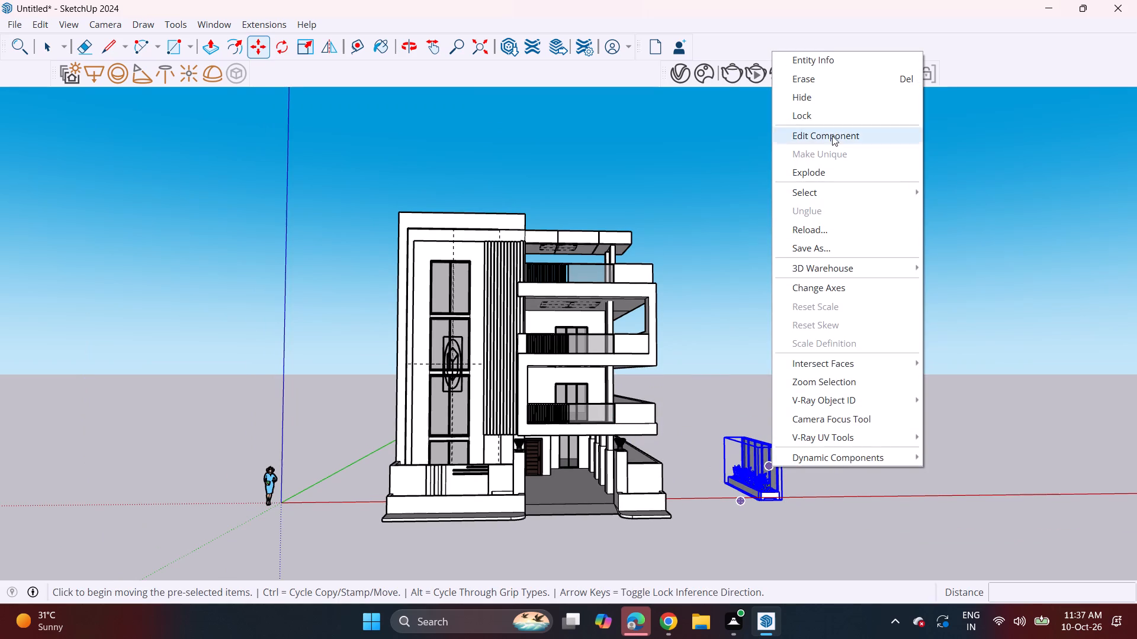
{"action": "left_click", "coordinate": [831, 168]}
{"action": "left_click", "coordinate": [769, 453]}
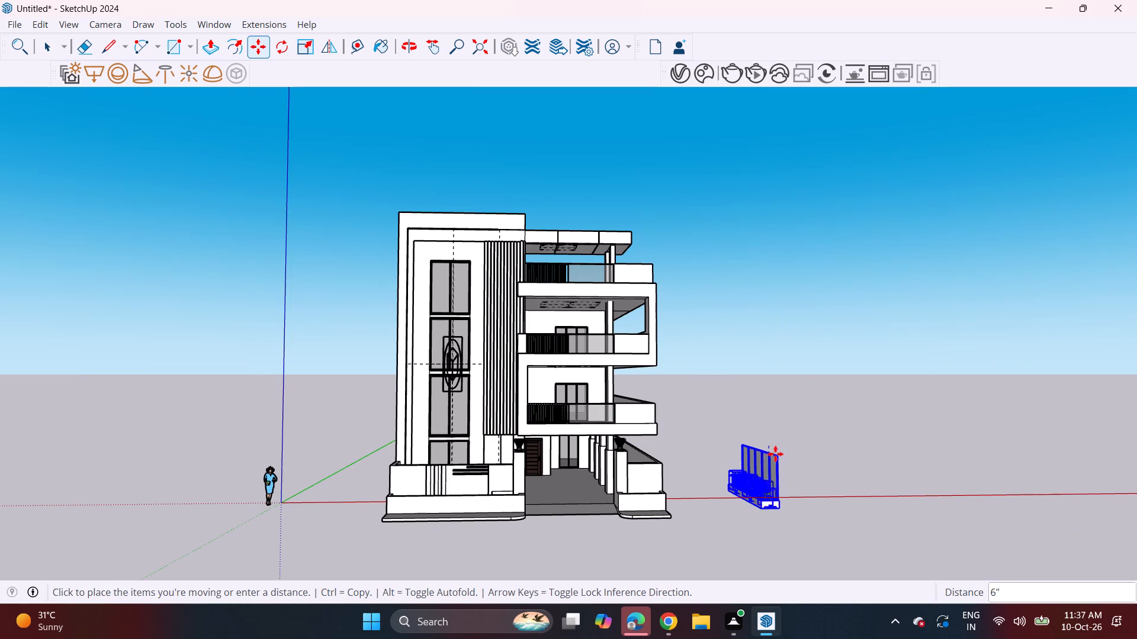
{"action": "key", "text": "space"}
{"action": "left_click", "coordinate": [833, 442]}
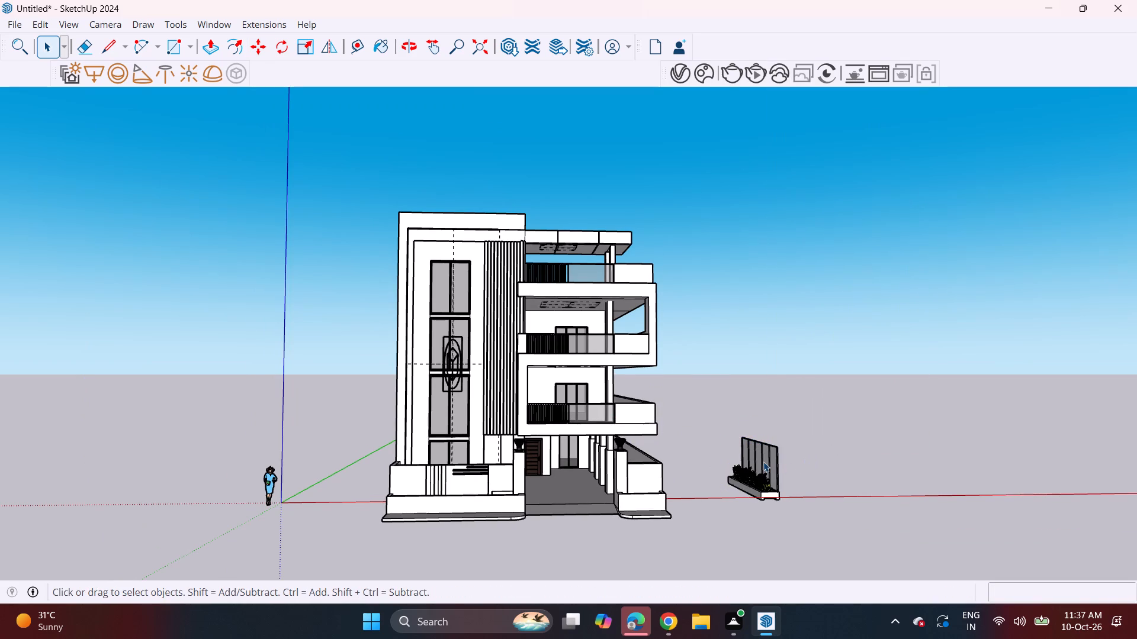
Delete the glazed panel backdrop behind the imported plants, keeping the planter trough and its plants.
{"action": "double_click", "coordinate": [763, 461]}
{"action": "key", "text": "Delete"}
{"action": "left_click", "coordinate": [817, 448]}
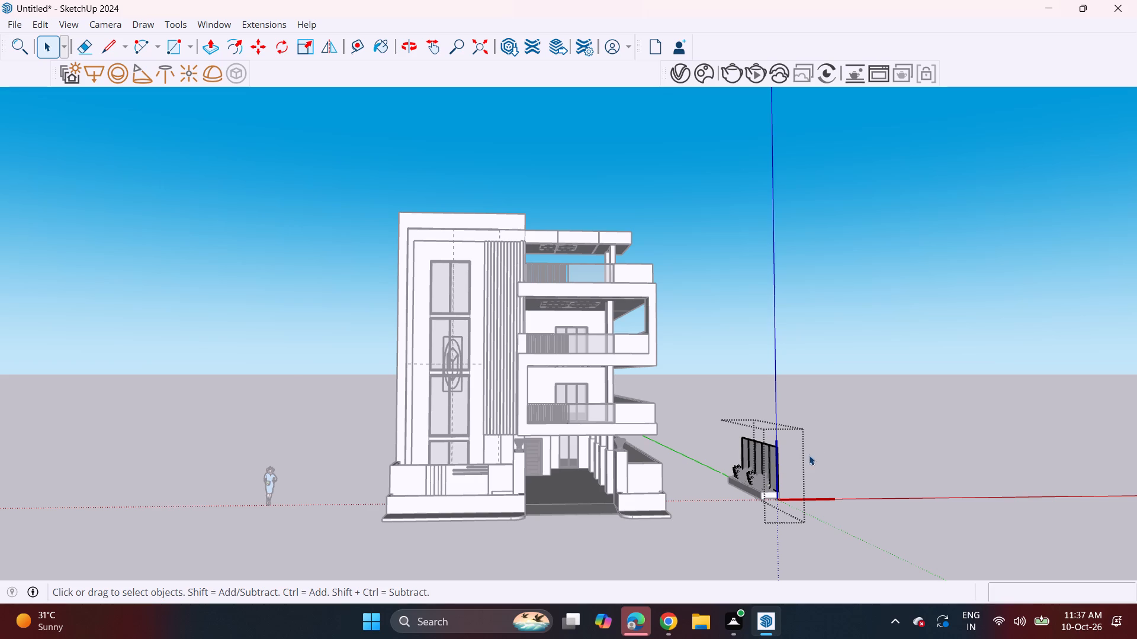
{"action": "left_click", "coordinate": [757, 456]}
{"action": "key", "text": "Delete"}
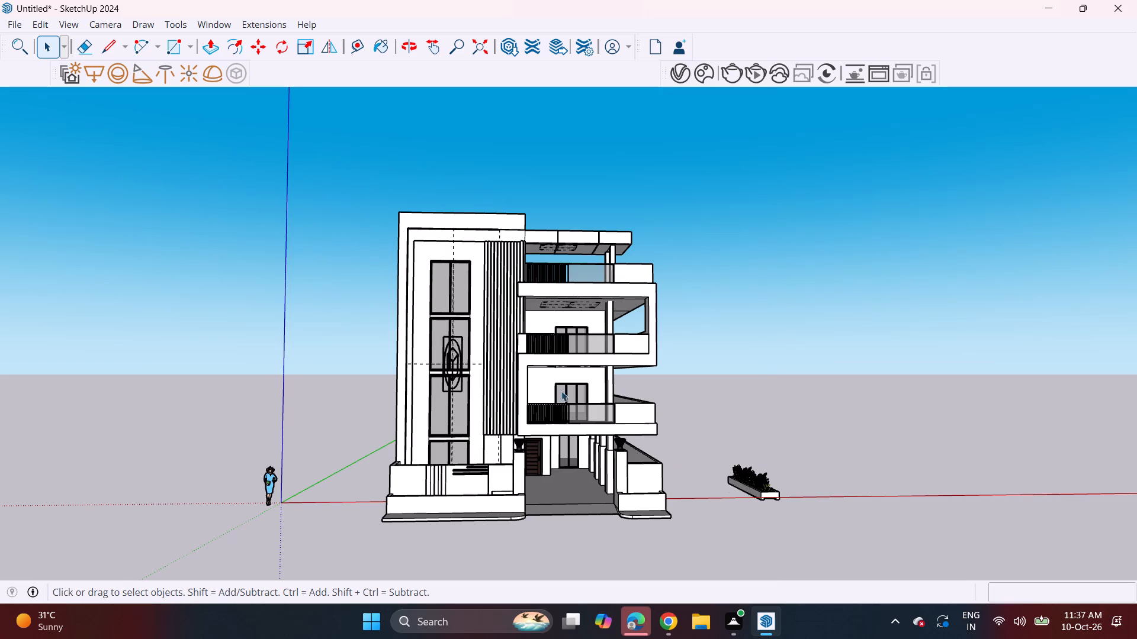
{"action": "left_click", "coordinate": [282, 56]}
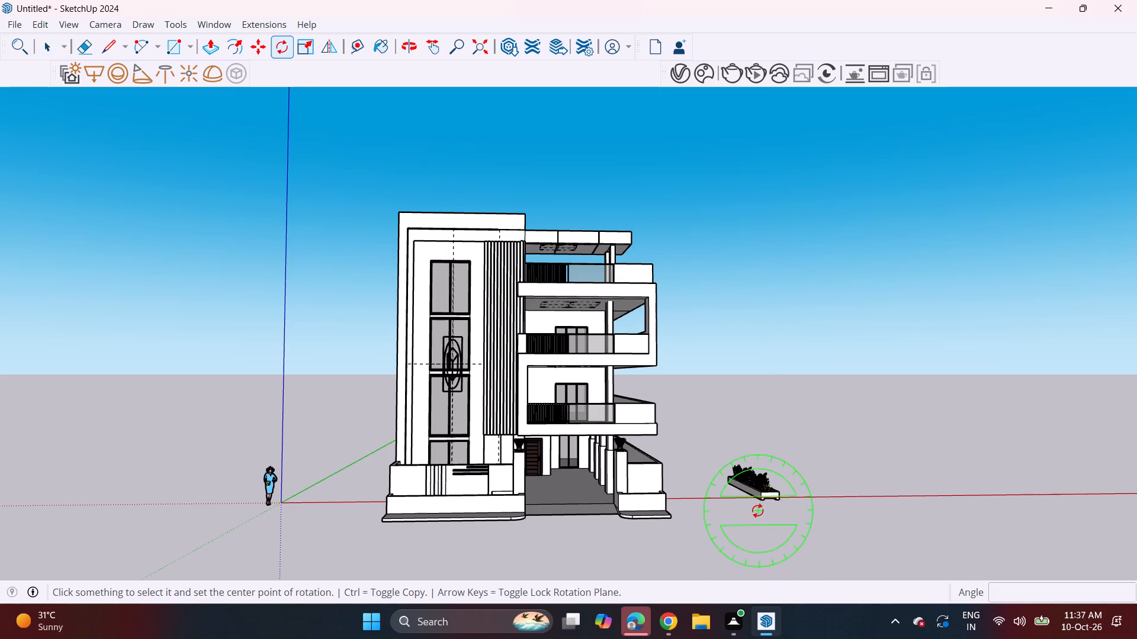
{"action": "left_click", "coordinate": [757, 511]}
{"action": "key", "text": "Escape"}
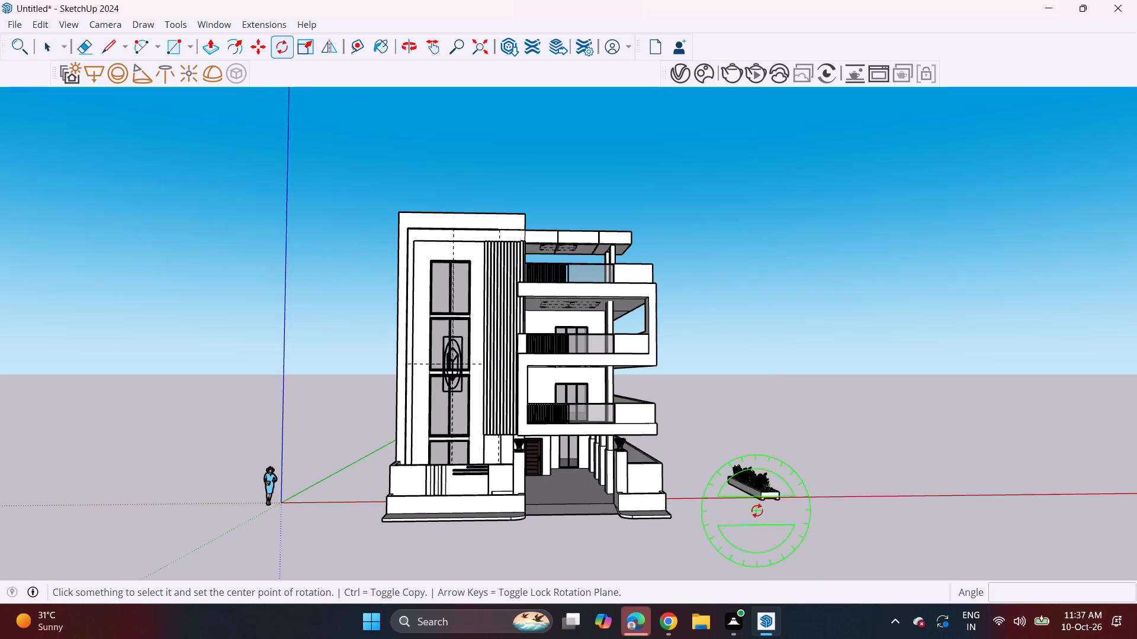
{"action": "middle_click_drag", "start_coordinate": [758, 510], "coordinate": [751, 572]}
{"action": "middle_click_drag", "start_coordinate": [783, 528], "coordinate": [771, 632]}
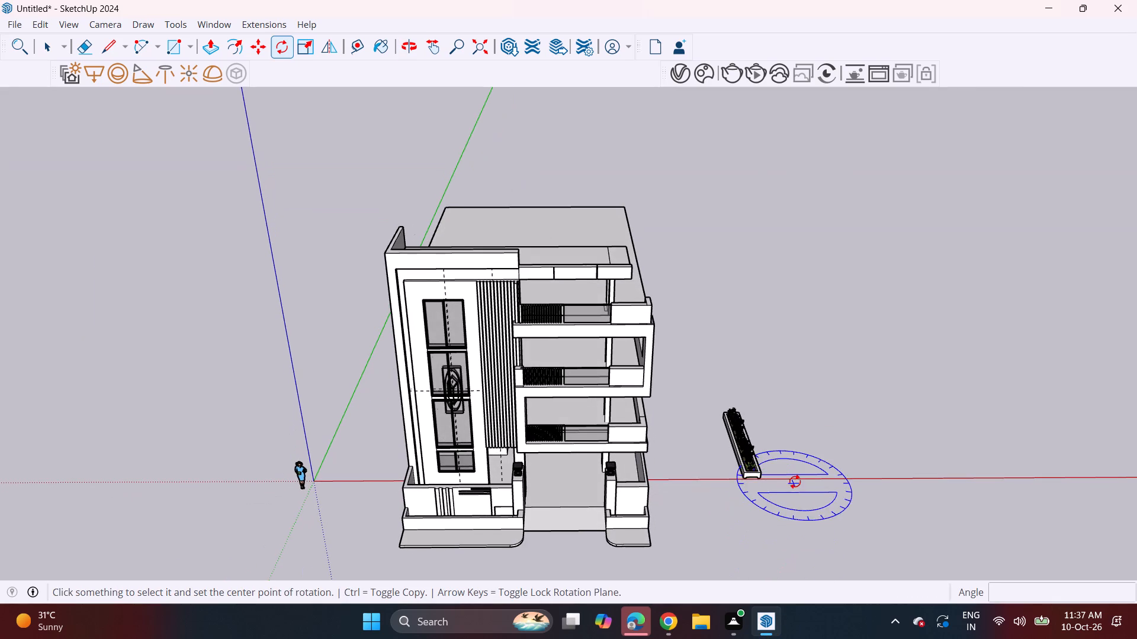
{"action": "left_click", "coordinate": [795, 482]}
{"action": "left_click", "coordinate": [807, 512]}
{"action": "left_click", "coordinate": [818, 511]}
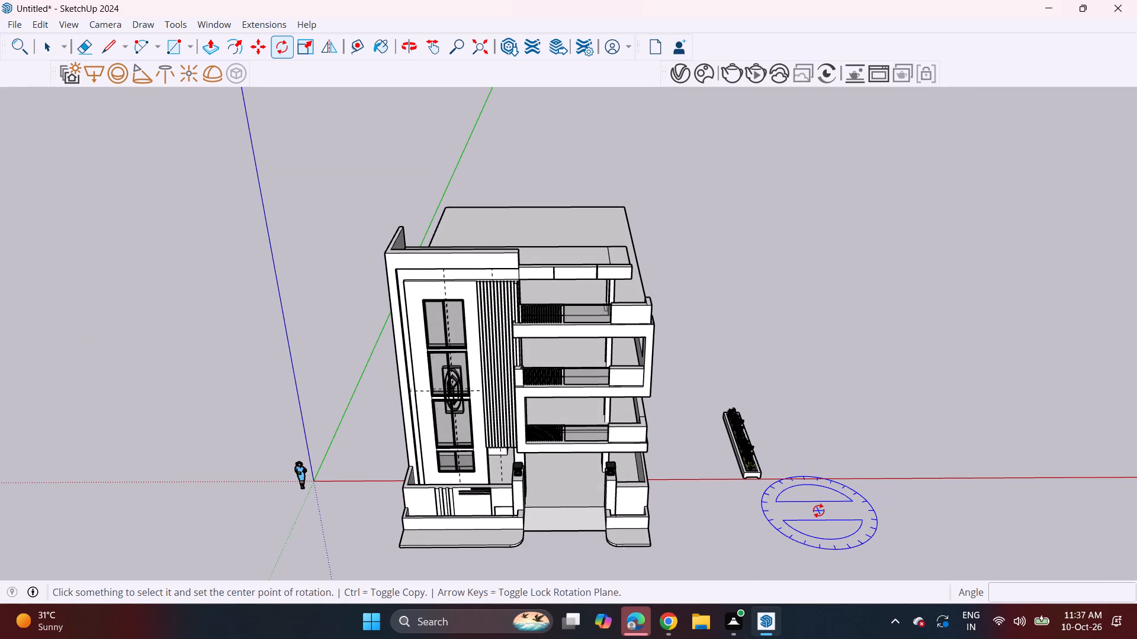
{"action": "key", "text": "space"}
Select the whole planter trough with all its plants and make them one group.
{"action": "left_click", "coordinate": [748, 454]}
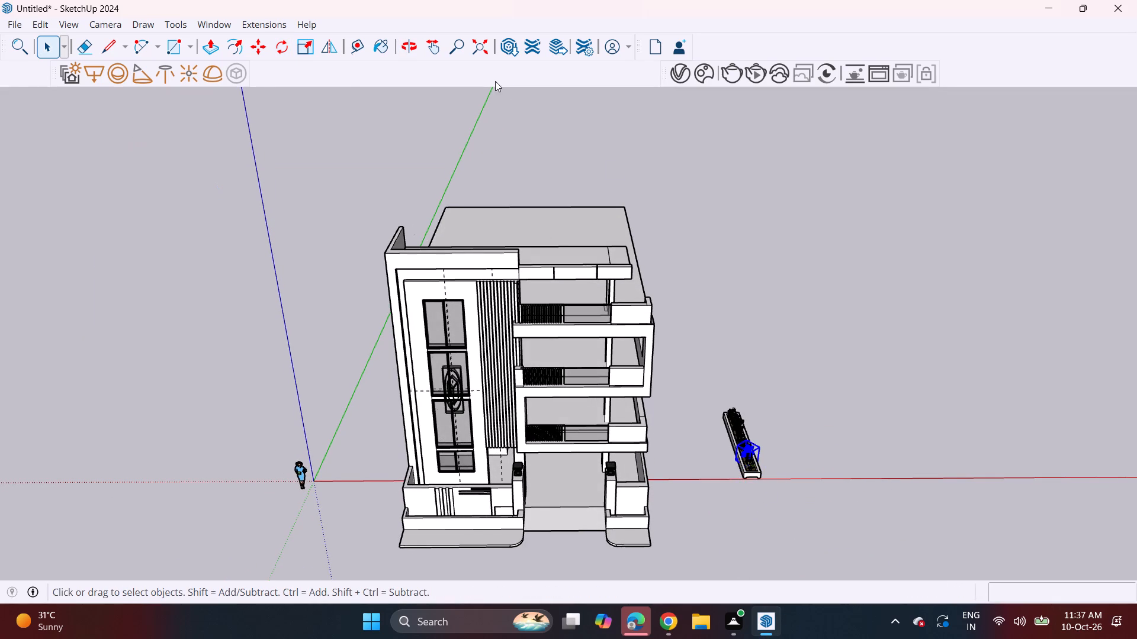
{"action": "left_click_drag", "start_coordinate": [685, 354], "coordinate": [789, 515]}
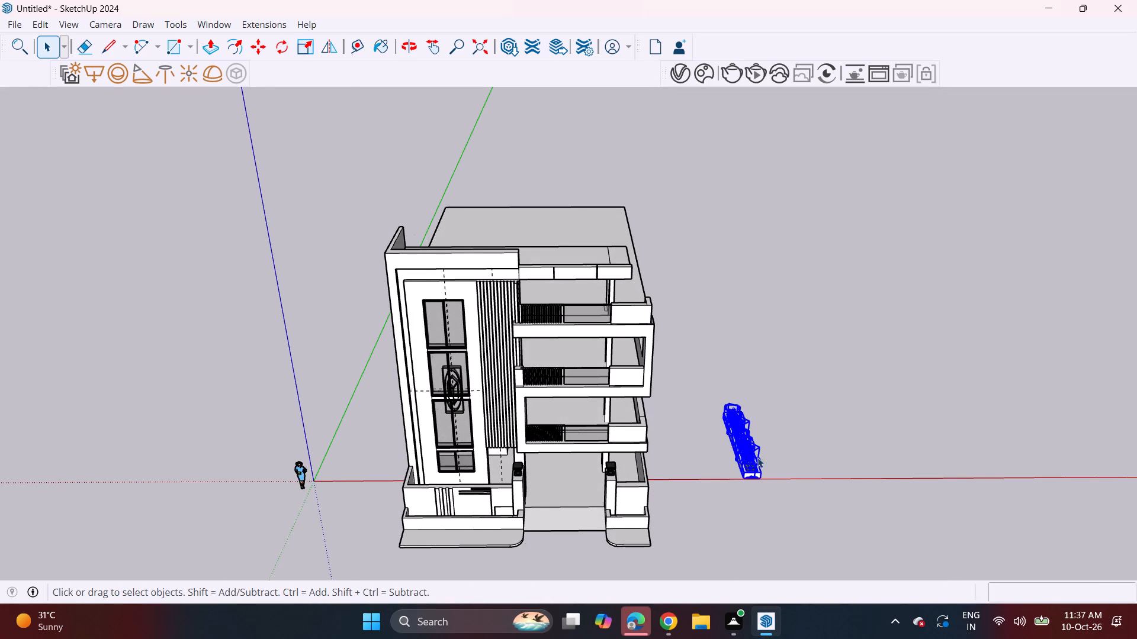
{"action": "right_click", "coordinate": [736, 457]}
{"action": "left_click", "coordinate": [781, 291]}
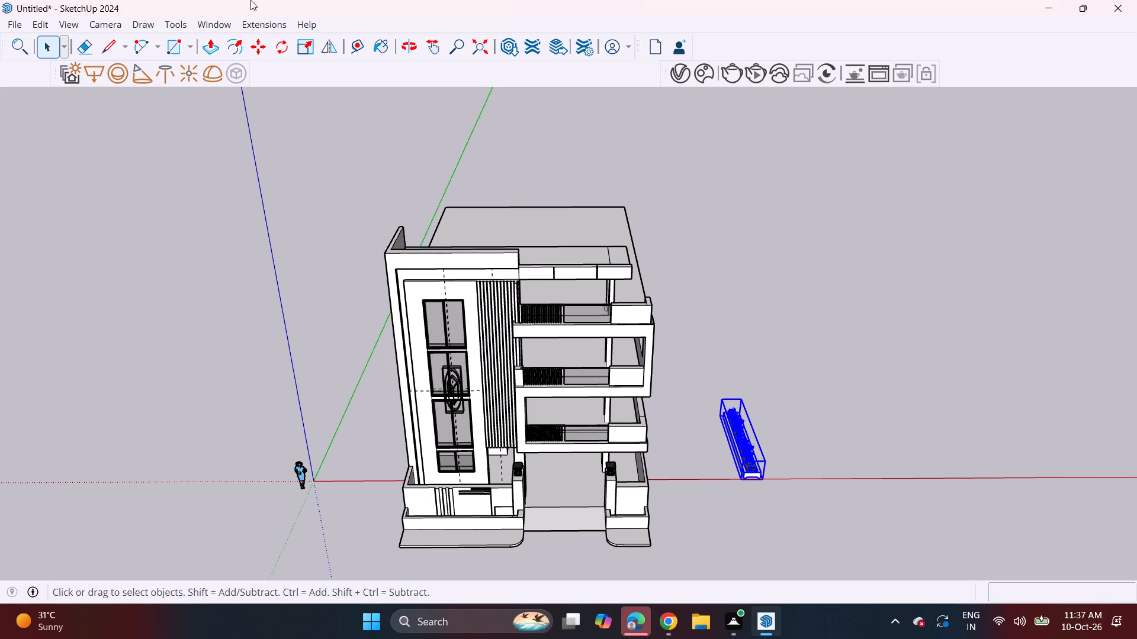
Rotate the planter group on the ground plane so it runs parallel to the building's front.
{"action": "left_click", "coordinate": [277, 46]}
{"action": "left_click", "coordinate": [828, 457]}
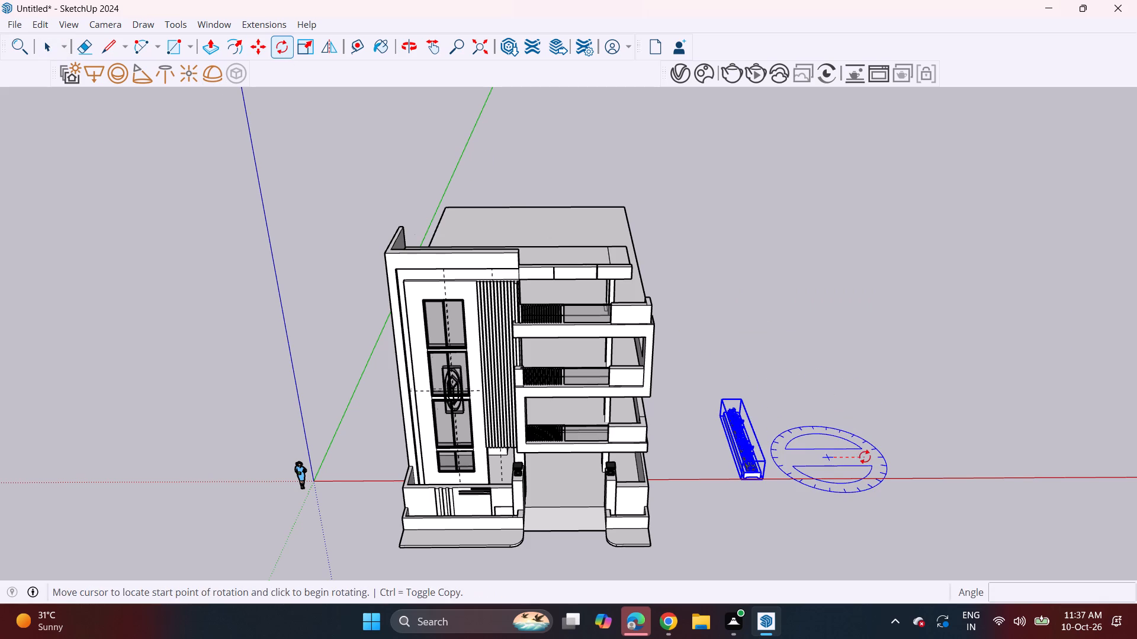
{"action": "left_click", "coordinate": [865, 457]}
{"action": "left_click", "coordinate": [811, 435]}
Move the planter group about 60' 9" into the front compound wall's trough, with its end beside the gate pillar.
{"action": "scroll", "coordinate": [923, 521], "scroll_direction": "up", "scroll_amount": 2}
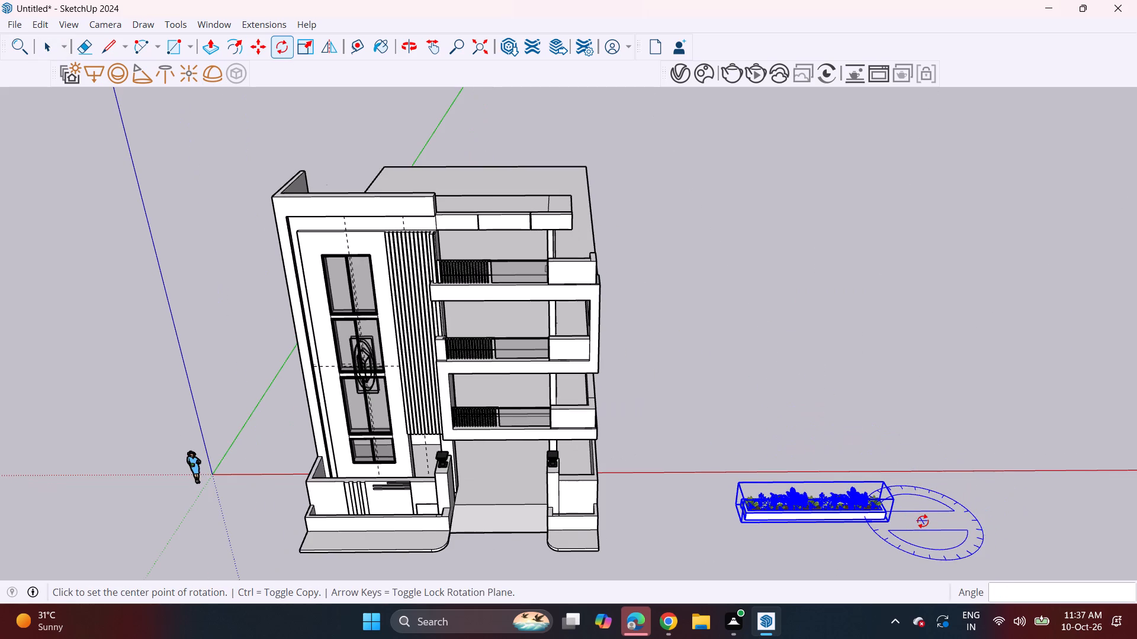
{"action": "key", "text": "m"}
{"action": "double_click", "coordinate": [891, 525]}
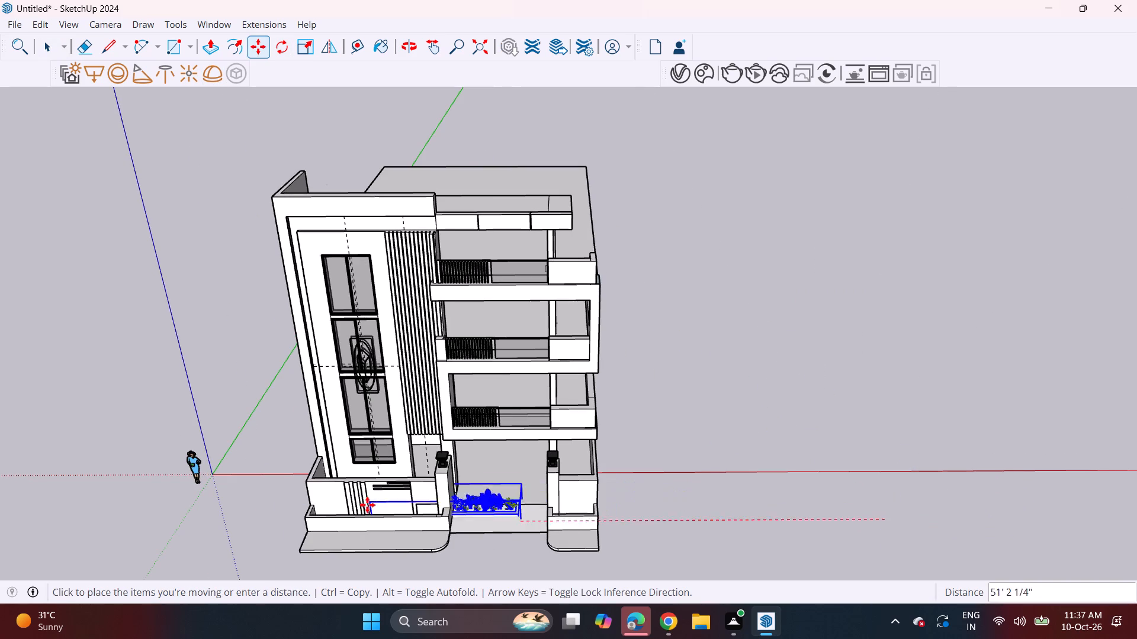
{"action": "scroll", "coordinate": [413, 503], "scroll_direction": "up", "scroll_amount": 13}
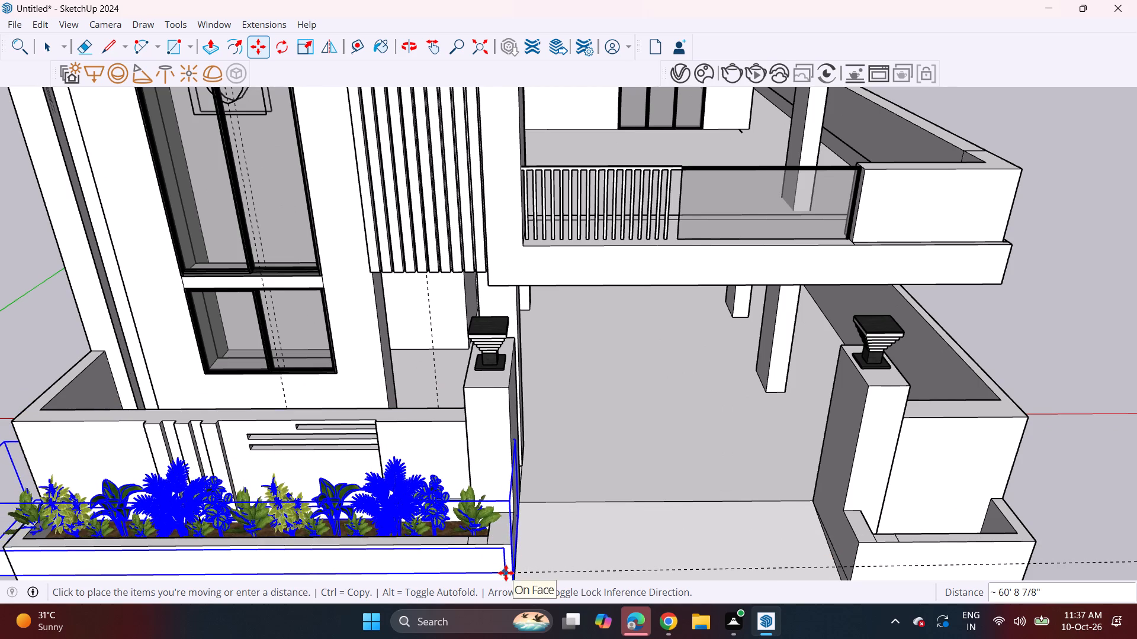
{"action": "left_click", "coordinate": [508, 576]}
{"action": "middle_click_drag", "start_coordinate": [422, 511], "coordinate": [428, 434]}
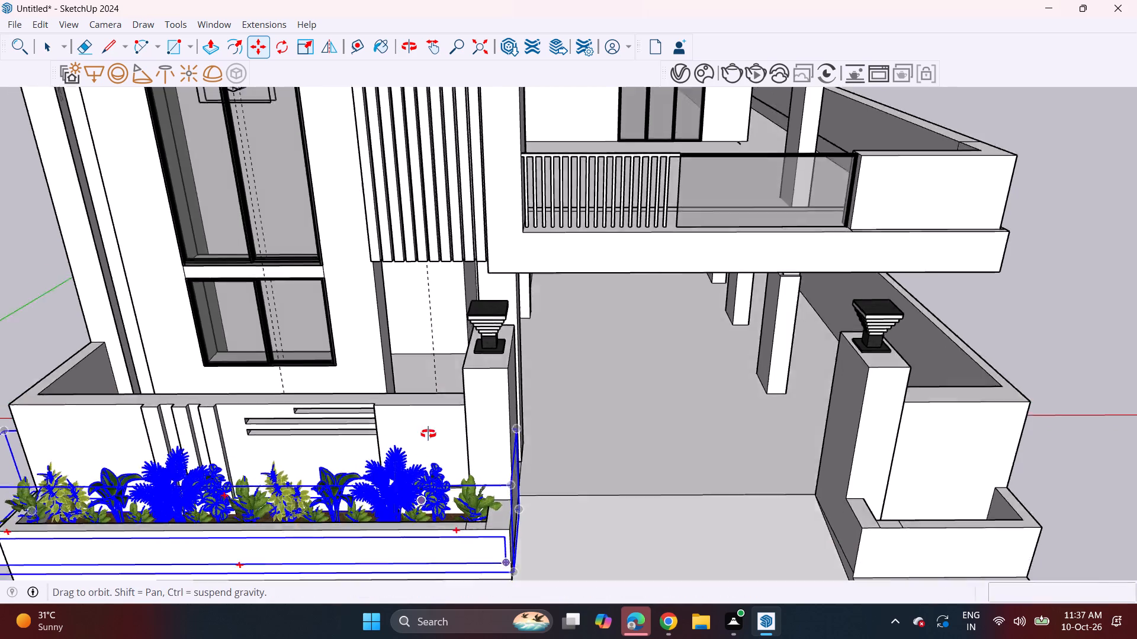
{"action": "middle_click_drag", "start_coordinate": [428, 434], "coordinate": [443, 363]}
{"action": "scroll", "coordinate": [404, 363], "scroll_direction": "down", "scroll_amount": 4}
{"action": "key", "text": "space"}
{"action": "left_click", "coordinate": [1016, 299]}
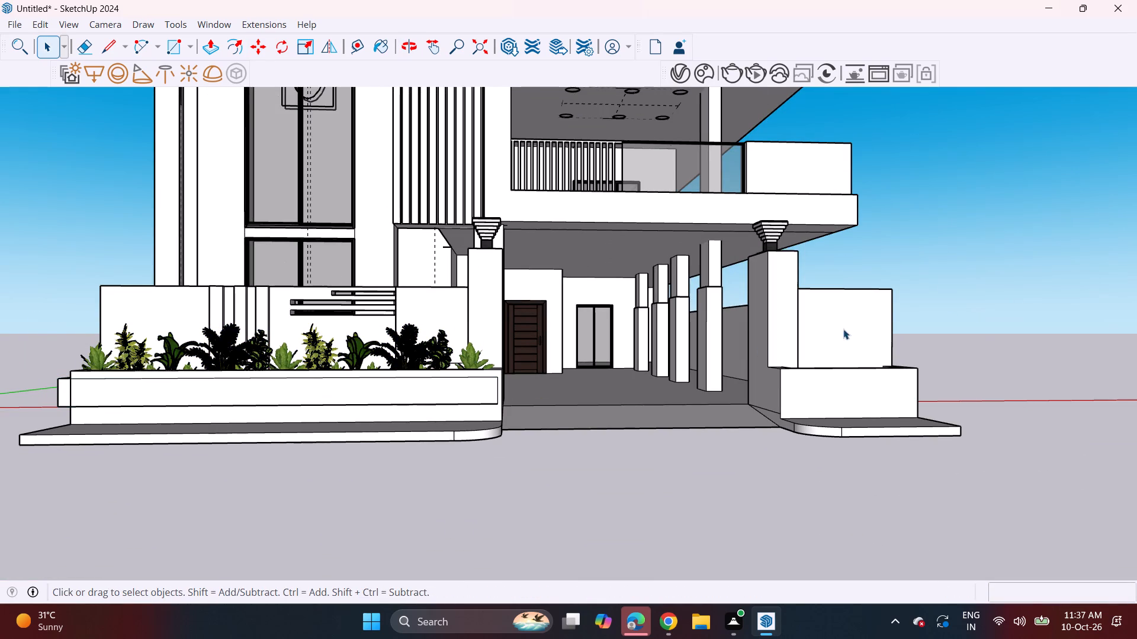
Scale the planter group lengthwise to about 0.94 from its outer end so it fits within the compound wall trough.
{"action": "middle_click_drag", "start_coordinate": [339, 402], "coordinate": [537, 448]}
{"action": "middle_click_drag", "start_coordinate": [321, 441], "coordinate": [416, 486]}
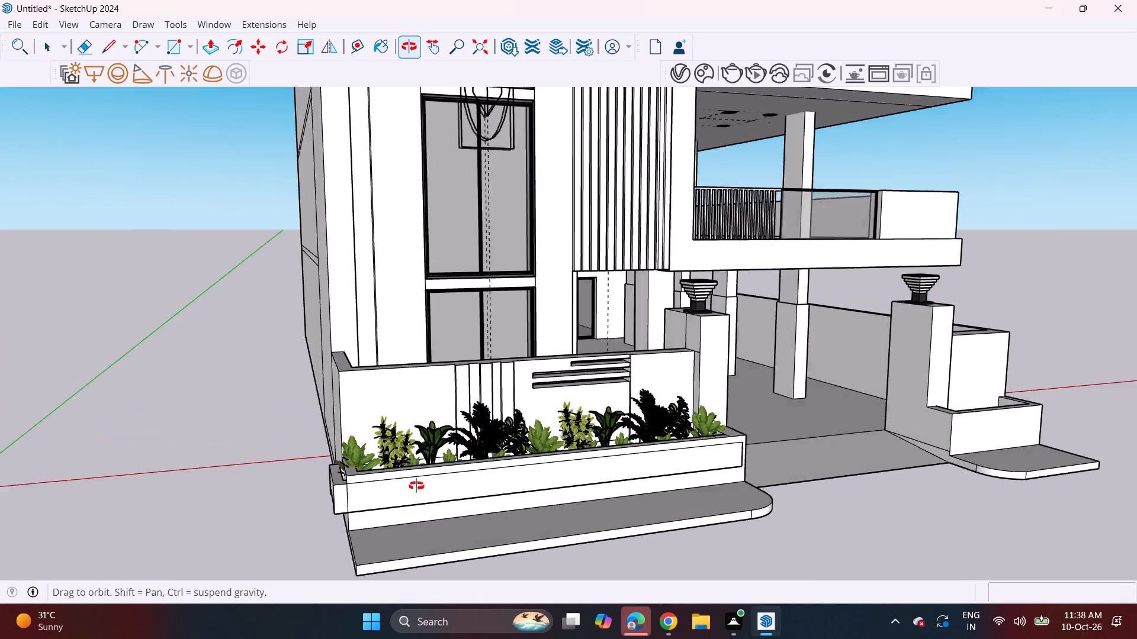
{"action": "middle_click_drag", "start_coordinate": [416, 486], "coordinate": [554, 504]}
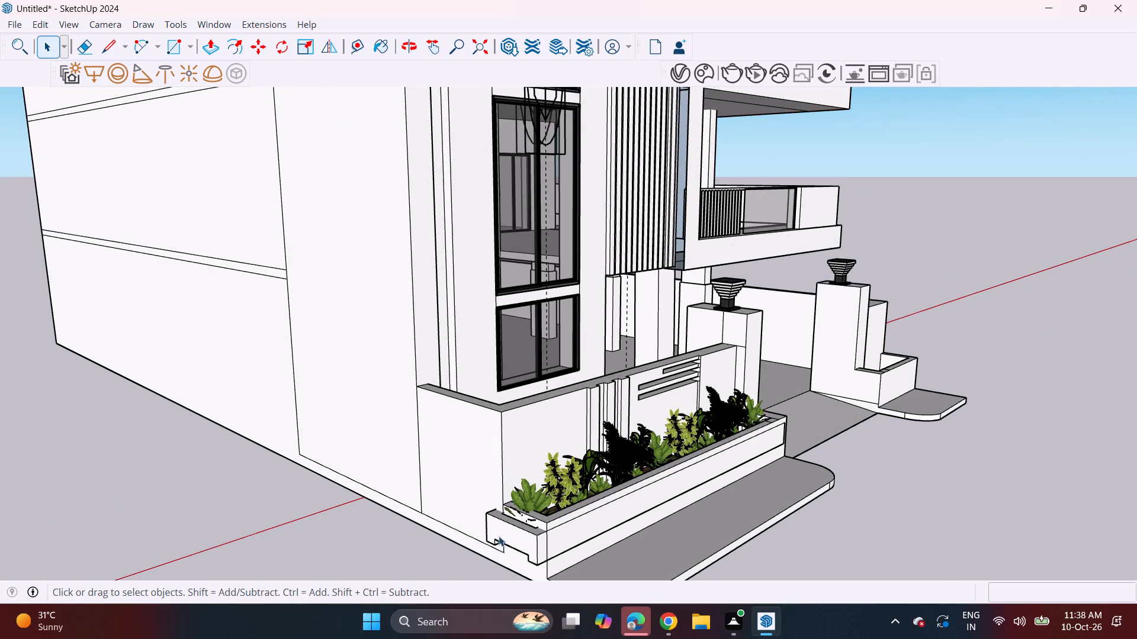
{"action": "left_click", "coordinate": [501, 536]}
{"action": "left_click", "coordinate": [306, 48]}
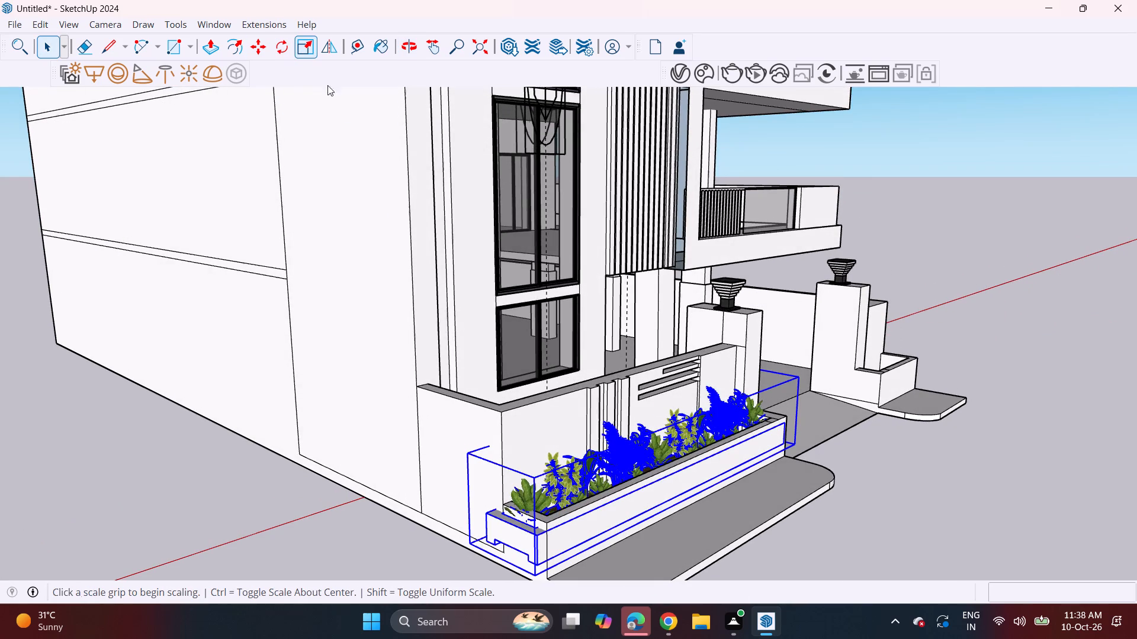
{"action": "left_click", "coordinate": [506, 511]}
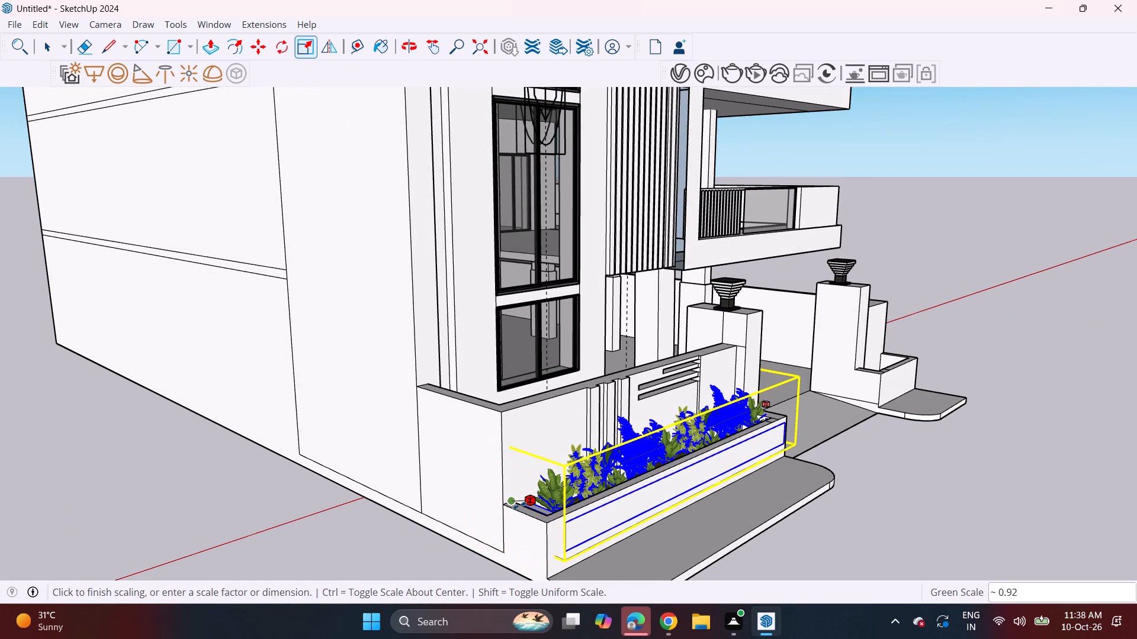
{"action": "left_click", "coordinate": [515, 508]}
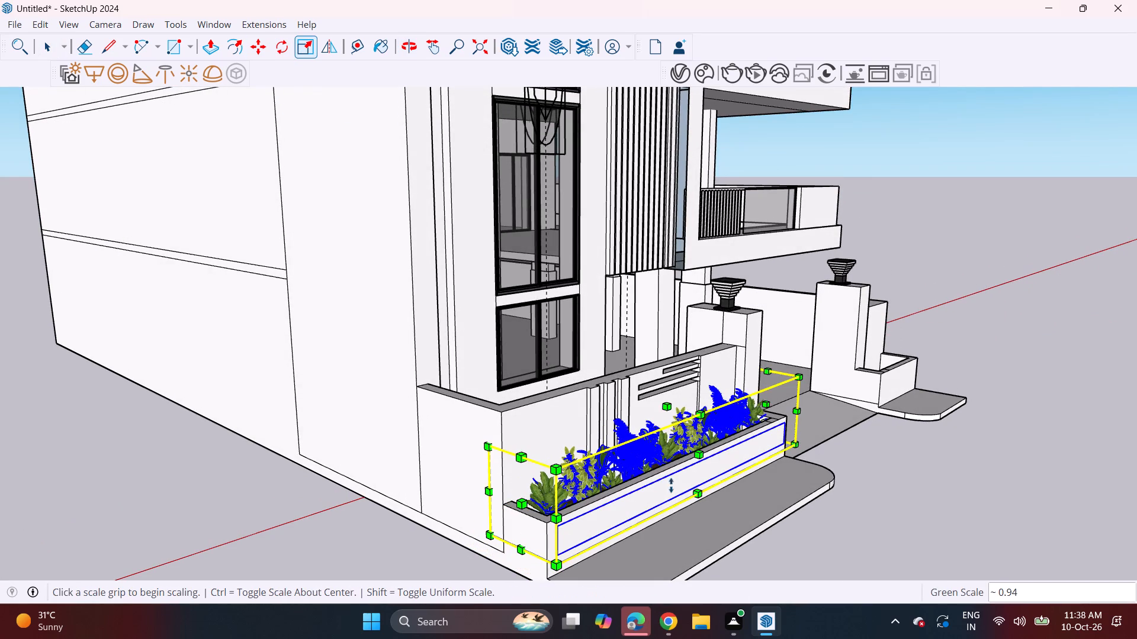
Scale the planter group's depth to about 0.87 from its front face so it sits inside the compound wall trough.
{"action": "left_click", "coordinate": [702, 455]}
{"action": "left_click", "coordinate": [699, 453]}
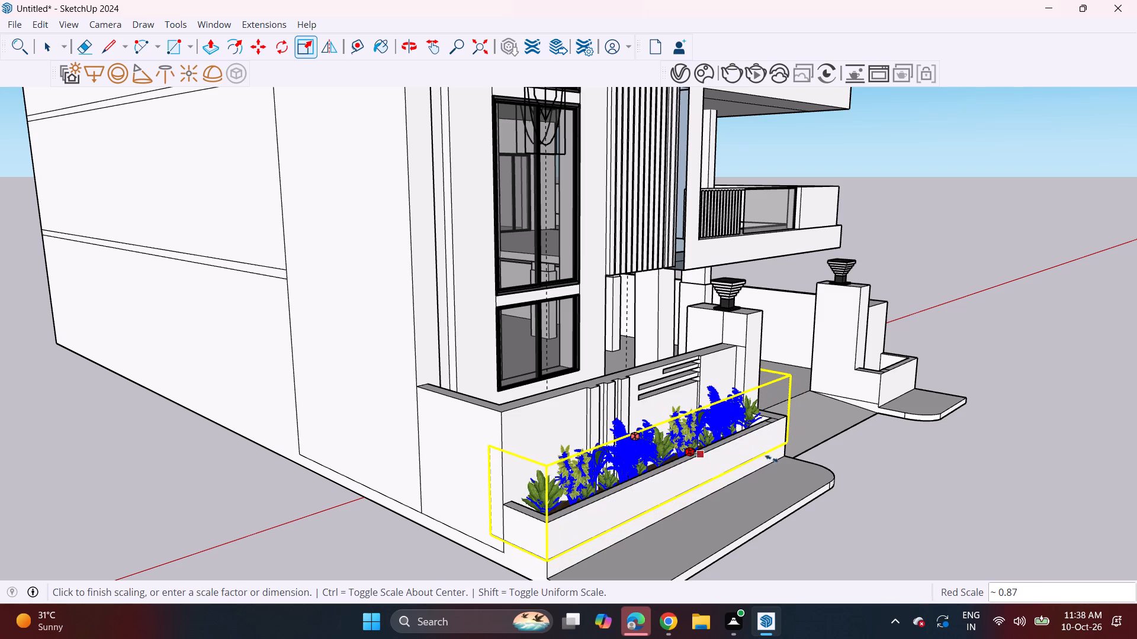
Scale the planter group slightly shorter lengthwise from its end beside the gate pillar.
{"action": "middle_click_drag", "start_coordinate": [803, 446], "coordinate": [547, 434]}
{"action": "middle_click", "coordinate": [525, 434]}
{"action": "scroll", "coordinate": [532, 425], "scroll_direction": "down", "scroll_amount": 1}
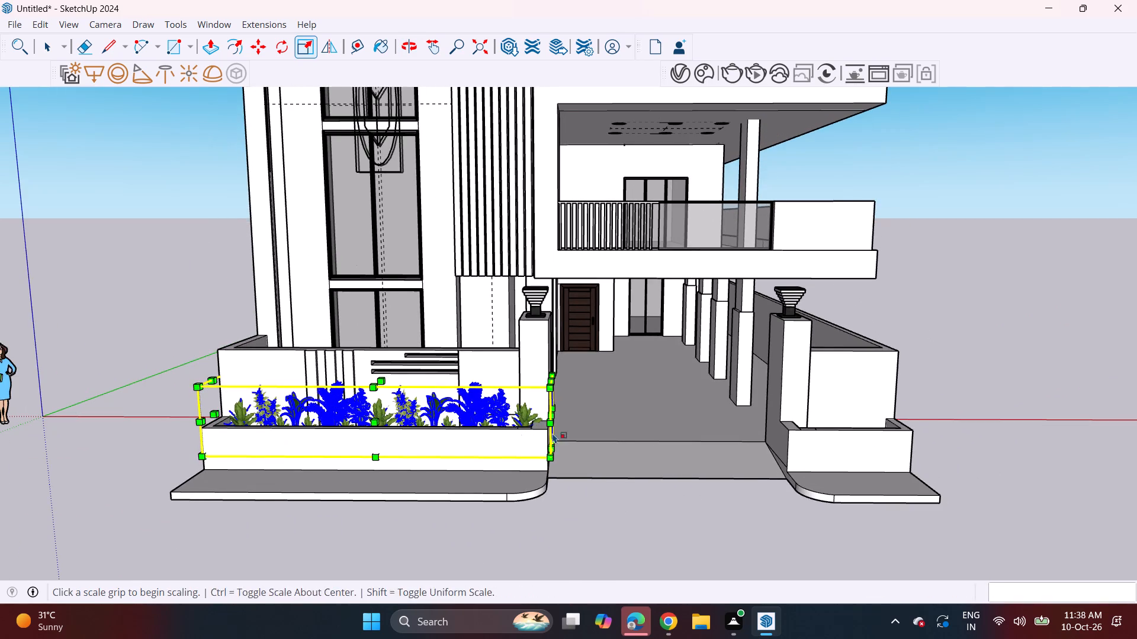
{"action": "middle_click_drag", "start_coordinate": [526, 438], "coordinate": [451, 459]}
{"action": "scroll", "coordinate": [510, 430], "scroll_direction": "up", "scroll_amount": 3}
{"action": "left_click", "coordinate": [508, 420]}
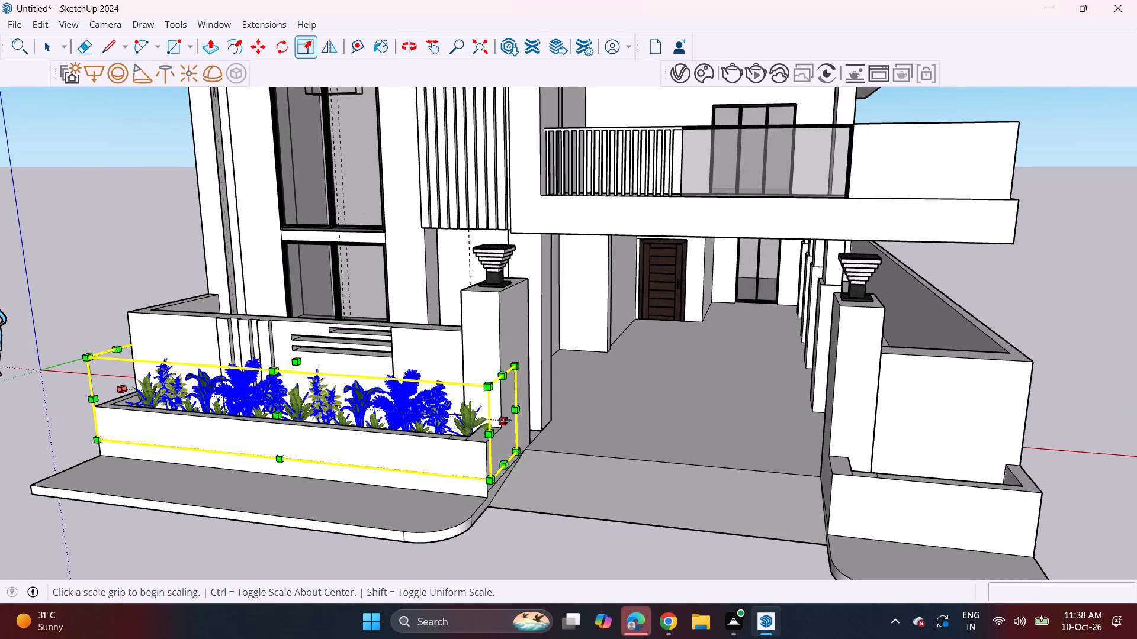
{"action": "left_click", "coordinate": [494, 422]}
Copy the planter group about 34' along the red axis to the short trough across the driveway.
{"action": "scroll", "coordinate": [287, 451], "scroll_direction": "down", "scroll_amount": 2}
{"action": "middle_click_drag", "start_coordinate": [287, 449], "coordinate": [352, 422]}
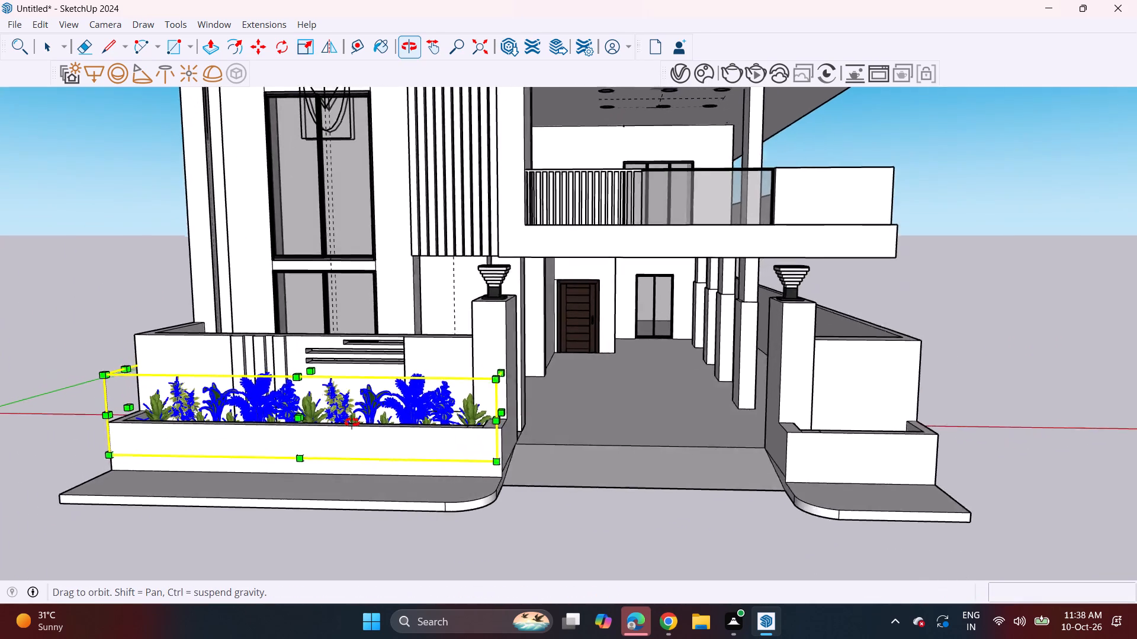
{"action": "middle_click_drag", "start_coordinate": [352, 422], "coordinate": [394, 415]}
{"action": "key", "text": "space"}
{"action": "left_click", "coordinate": [392, 409]}
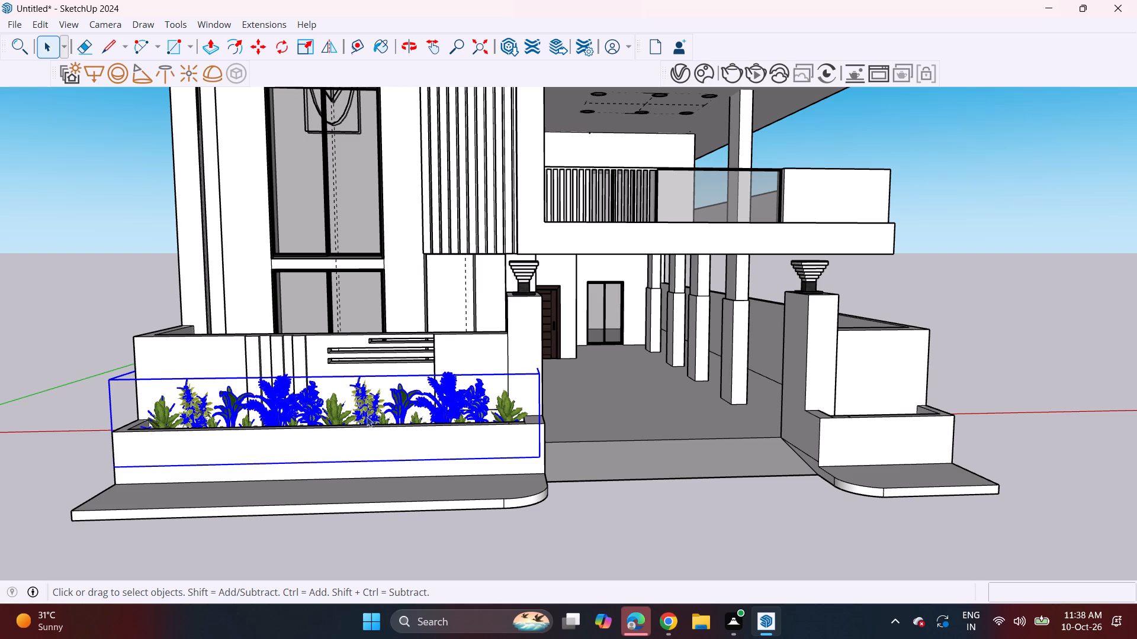
{"action": "key", "text": "m"}
{"action": "left_click", "coordinate": [407, 404]}
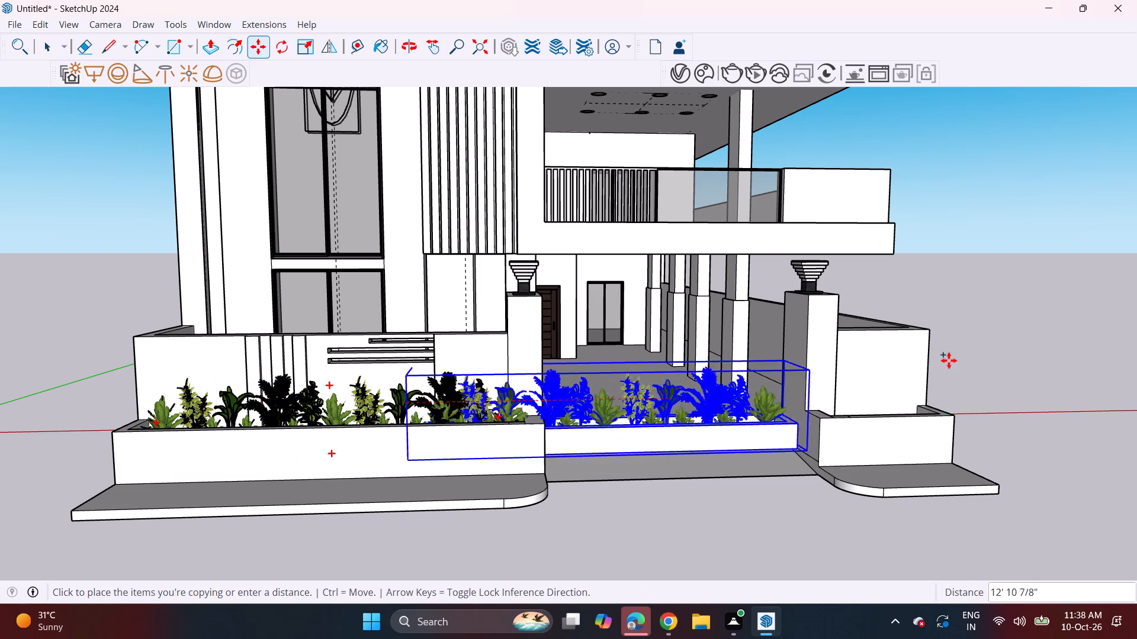
{"action": "middle_click_drag", "start_coordinate": [1084, 365], "coordinate": [887, 422]}
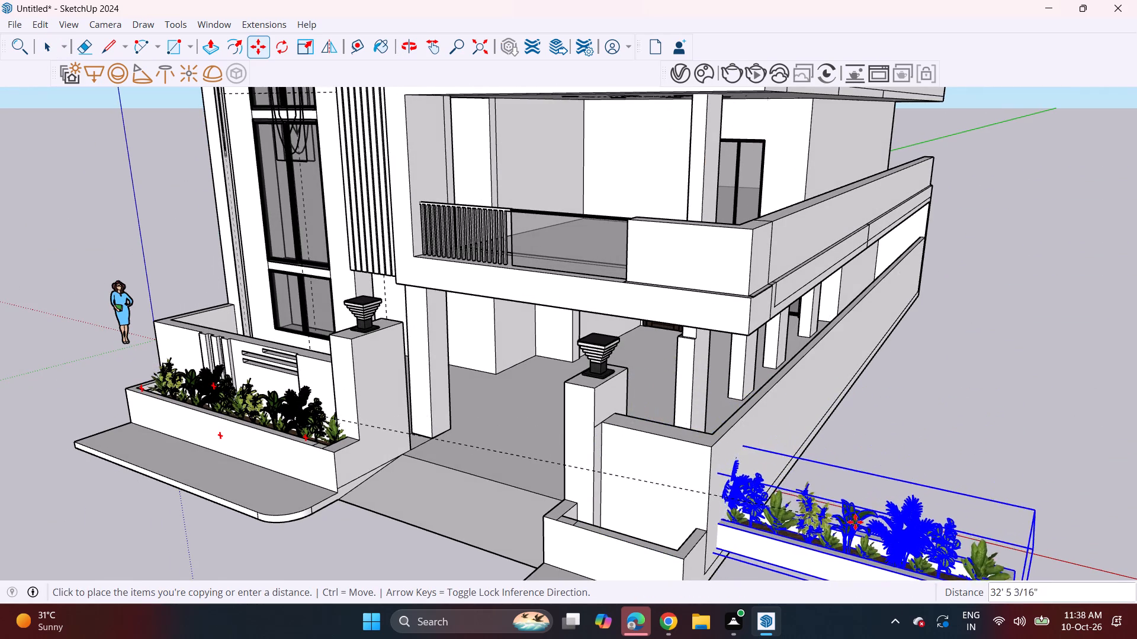
{"action": "scroll", "coordinate": [844, 505], "scroll_direction": "down", "scroll_amount": 2}
{"action": "middle_click_drag", "start_coordinate": [797, 485], "coordinate": [693, 288], "text": "shift"}
{"action": "middle_click_drag", "start_coordinate": [708, 312], "coordinate": [892, 364]}
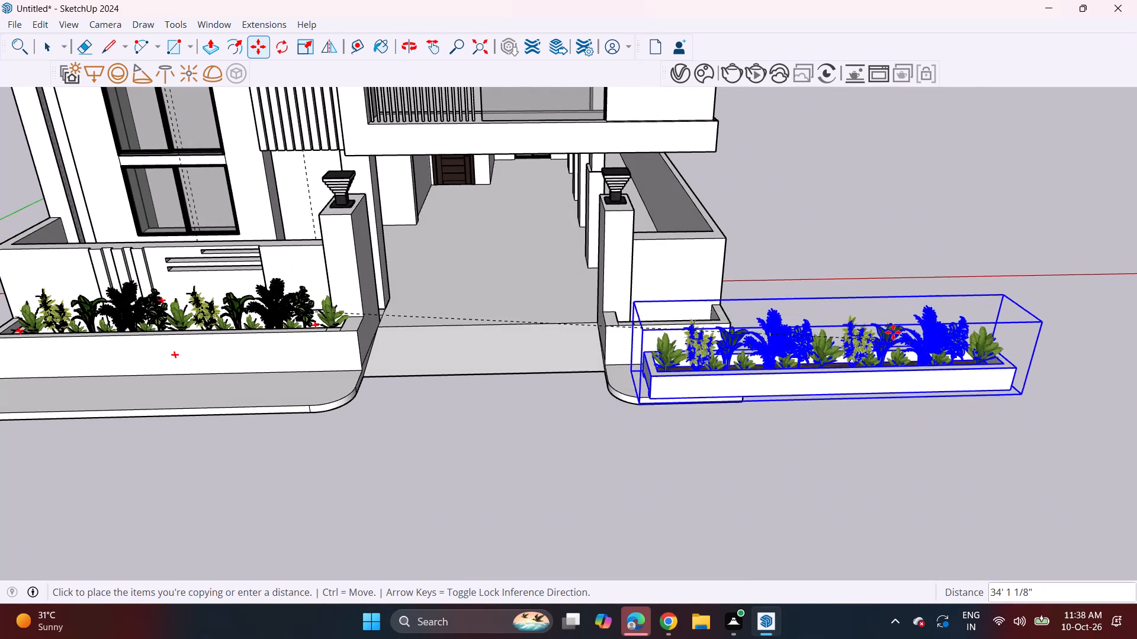
{"action": "left_click", "coordinate": [894, 289]}
Move the copied planter group about 3' 7 3/4" so its lower front corner meets the short trough's driveway-side edge.
{"action": "scroll", "coordinate": [693, 345], "scroll_direction": "up", "scroll_amount": 5}
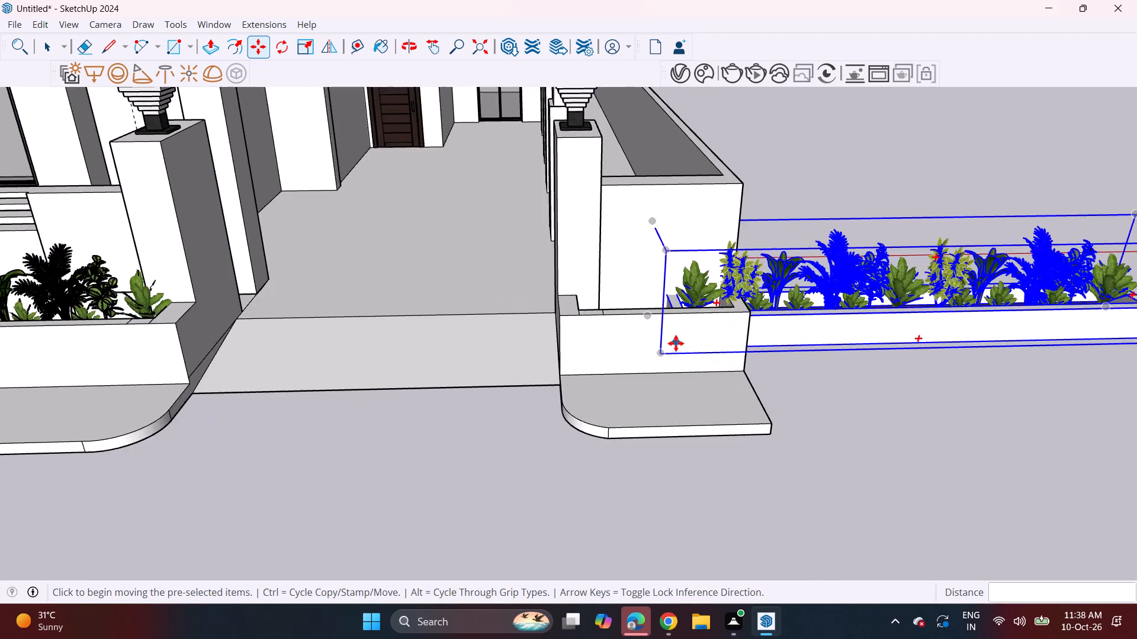
{"action": "scroll", "coordinate": [676, 343], "scroll_direction": "up", "scroll_amount": 2}
{"action": "middle_click_drag", "start_coordinate": [640, 338], "coordinate": [725, 415]}
{"action": "left_click", "coordinate": [676, 359]}
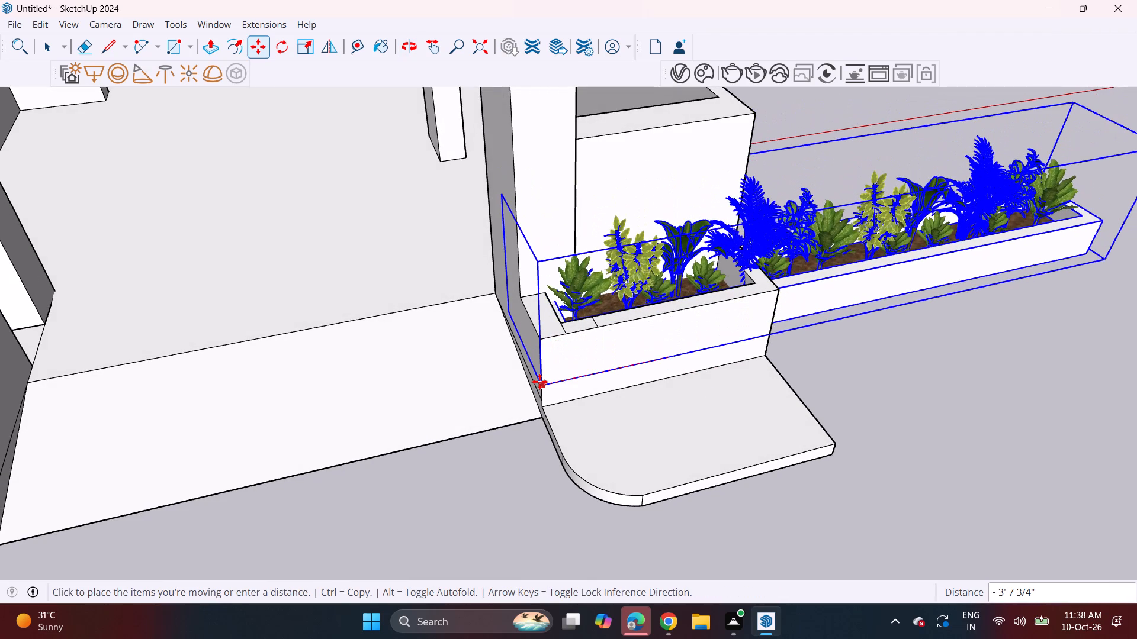
{"action": "left_click", "coordinate": [539, 382]}
Explode the copied planter group and shift its separate pieces about 6".
{"action": "middle_click_drag", "start_coordinate": [845, 328], "coordinate": [627, 225]}
{"action": "scroll", "coordinate": [751, 280], "scroll_direction": "down", "scroll_amount": 3}
{"action": "middle_click_drag", "start_coordinate": [884, 341], "coordinate": [697, 293], "text": "shift"}
{"action": "right_click", "coordinate": [686, 300]}
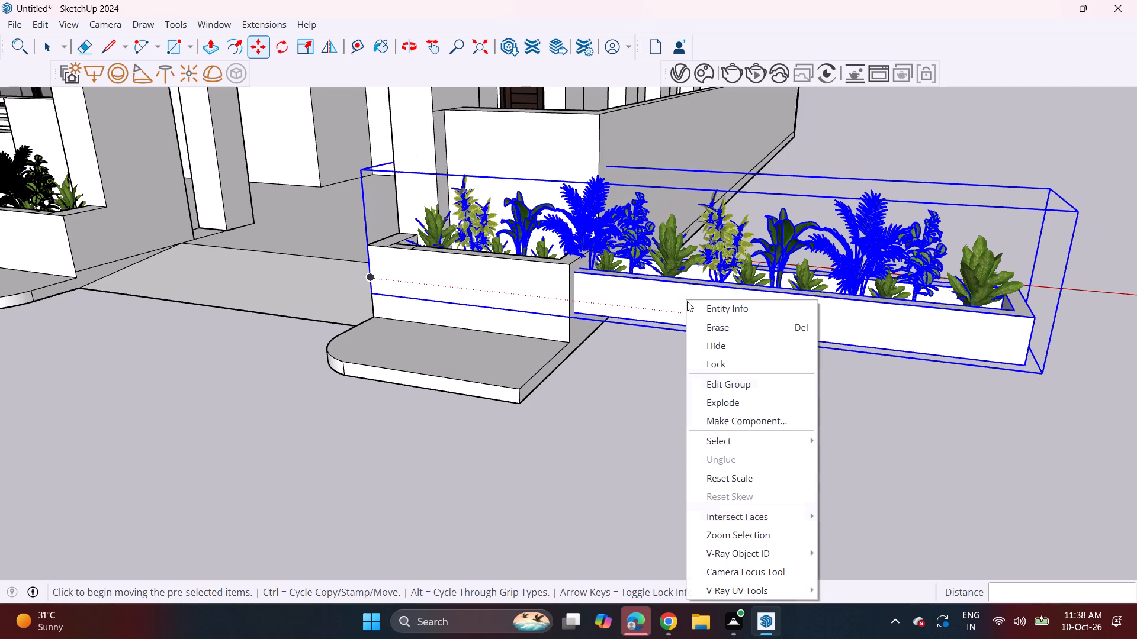
{"action": "left_click", "coordinate": [749, 411]}
{"action": "left_click_drag", "start_coordinate": [709, 368], "coordinate": [738, 354]}
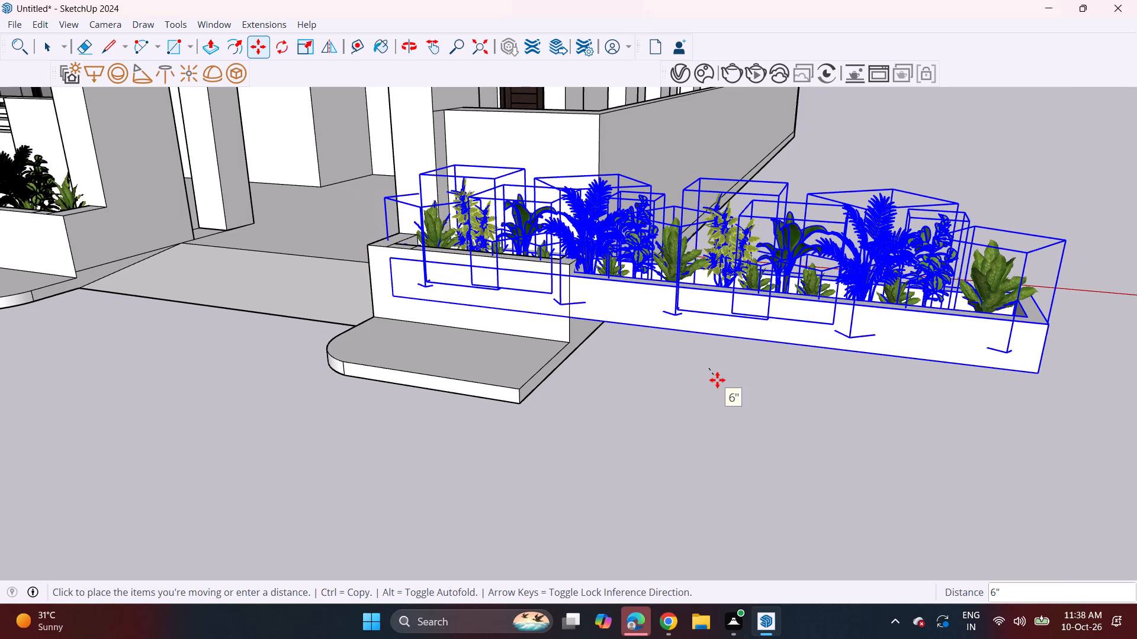
{"action": "left_click", "coordinate": [717, 380]}
Delete the five outermost plants of the exploded copy that stand beyond the short trough, leaving the planter box.
{"action": "key", "text": "space"}
{"action": "left_click", "coordinate": [901, 264]}
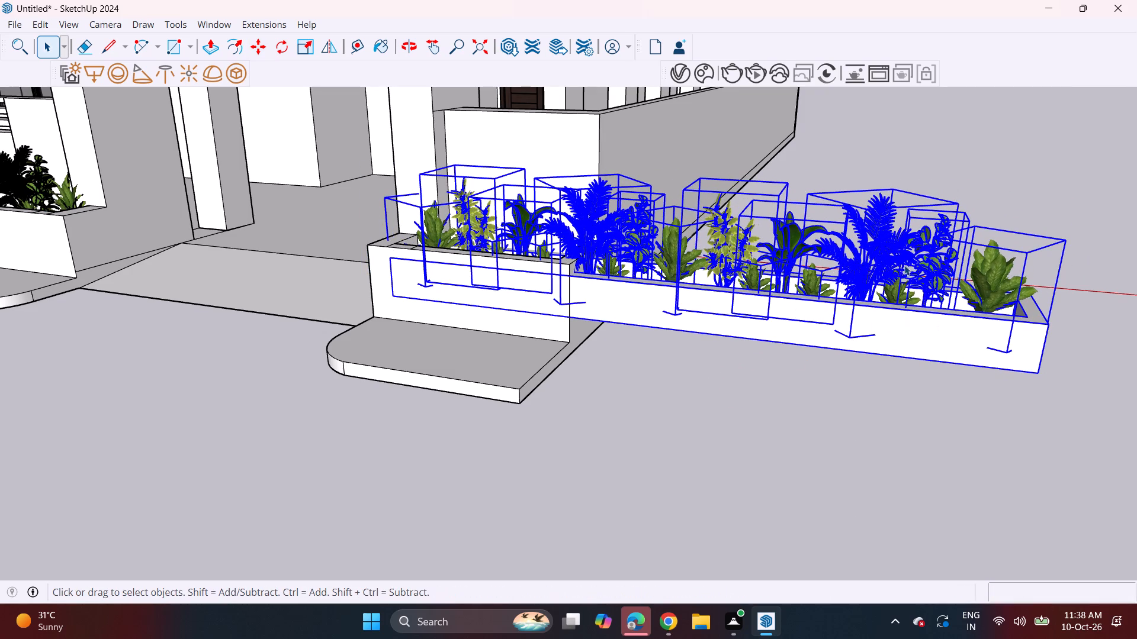
{"action": "left_click", "coordinate": [917, 269]}
{"action": "key", "text": "Delete"}
{"action": "left_click", "coordinate": [979, 277]}
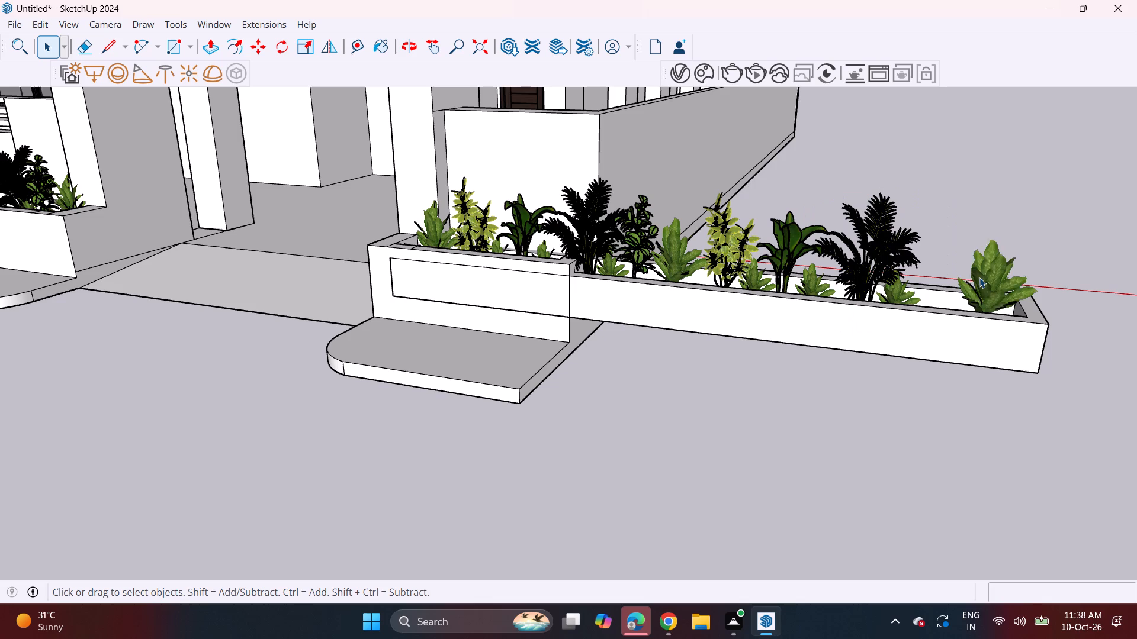
{"action": "key", "text": "Delete"}
{"action": "left_click", "coordinate": [884, 280]}
{"action": "key", "text": "Delete"}
{"action": "left_click", "coordinate": [897, 284]}
{"action": "key", "text": "Delete"}
{"action": "left_click", "coordinate": [811, 266]}
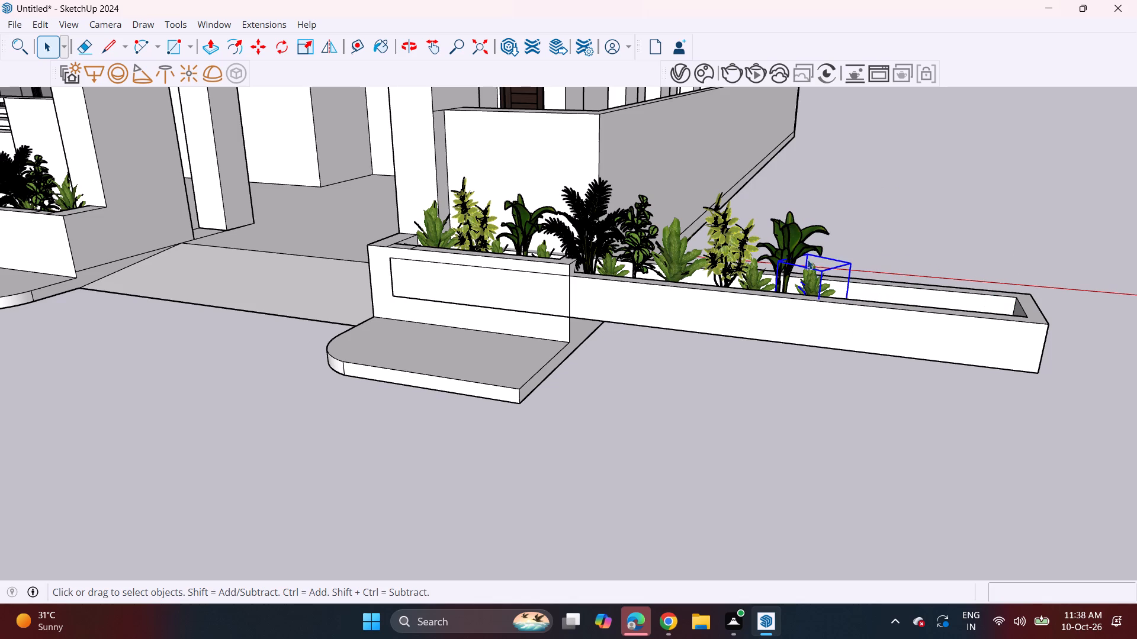
{"action": "key", "text": "Delete"}
Delete the next six plants beyond the short trough, keeping the dark palm beside its outer end.
{"action": "left_click", "coordinate": [801, 249]}
{"action": "key", "text": "Delete"}
{"action": "left_click", "coordinate": [757, 266]}
{"action": "key", "text": "Delete"}
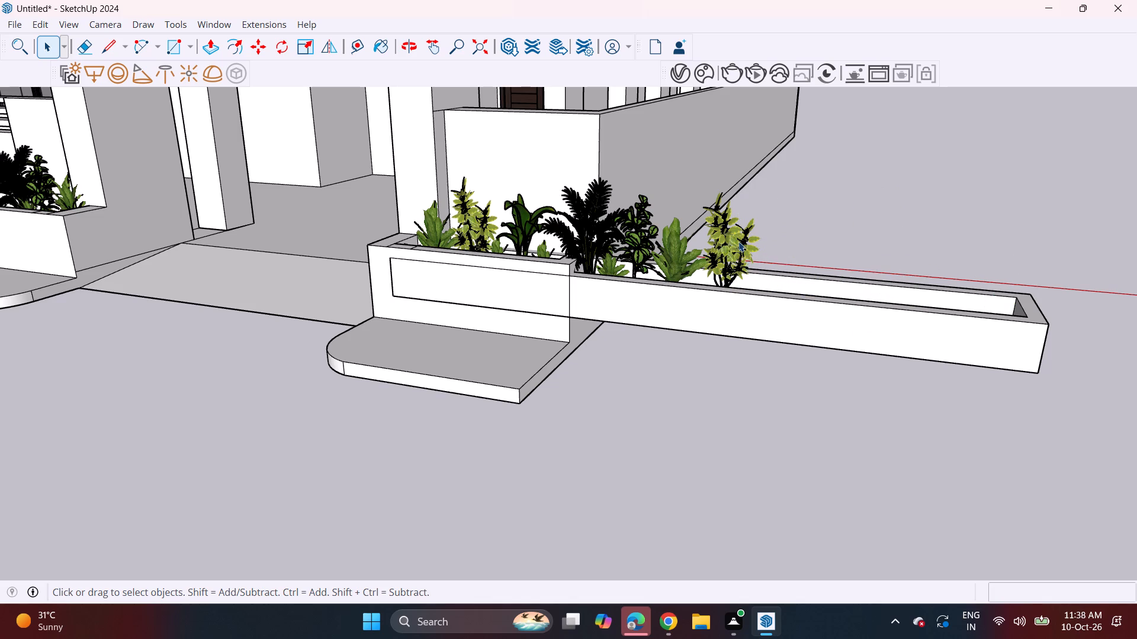
{"action": "left_click", "coordinate": [738, 241]}
{"action": "key", "text": "Delete"}
{"action": "left_click", "coordinate": [676, 254]}
{"action": "key", "text": "Delete"}
{"action": "left_click", "coordinate": [633, 260]}
{"action": "key", "text": "Delete"}
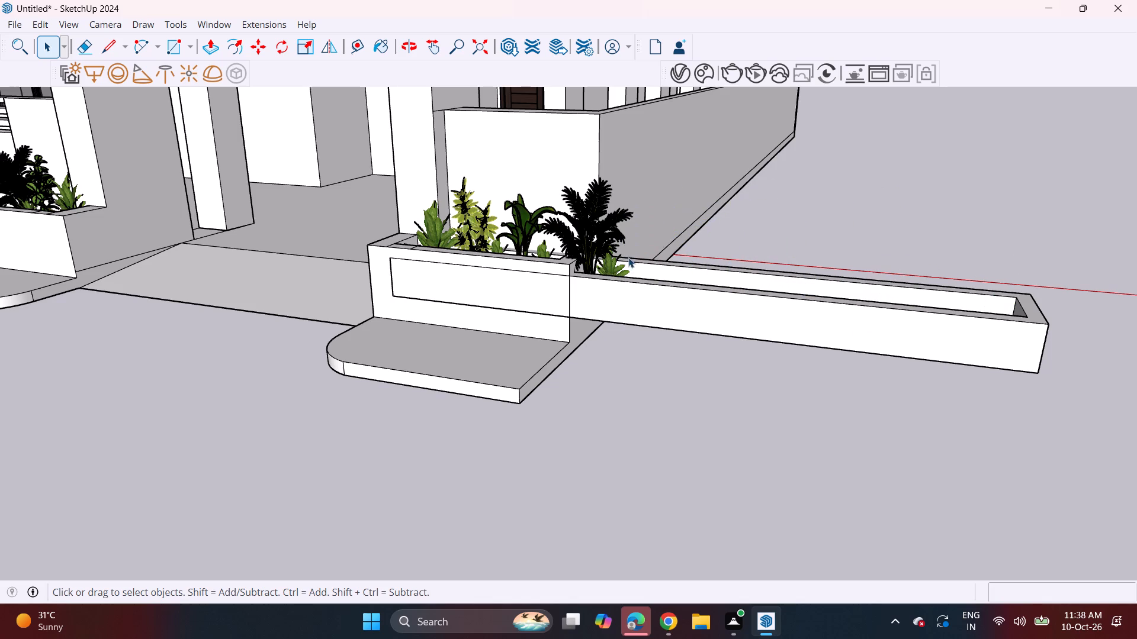
{"action": "left_click", "coordinate": [608, 264]}
{"action": "key", "text": "Delete"}
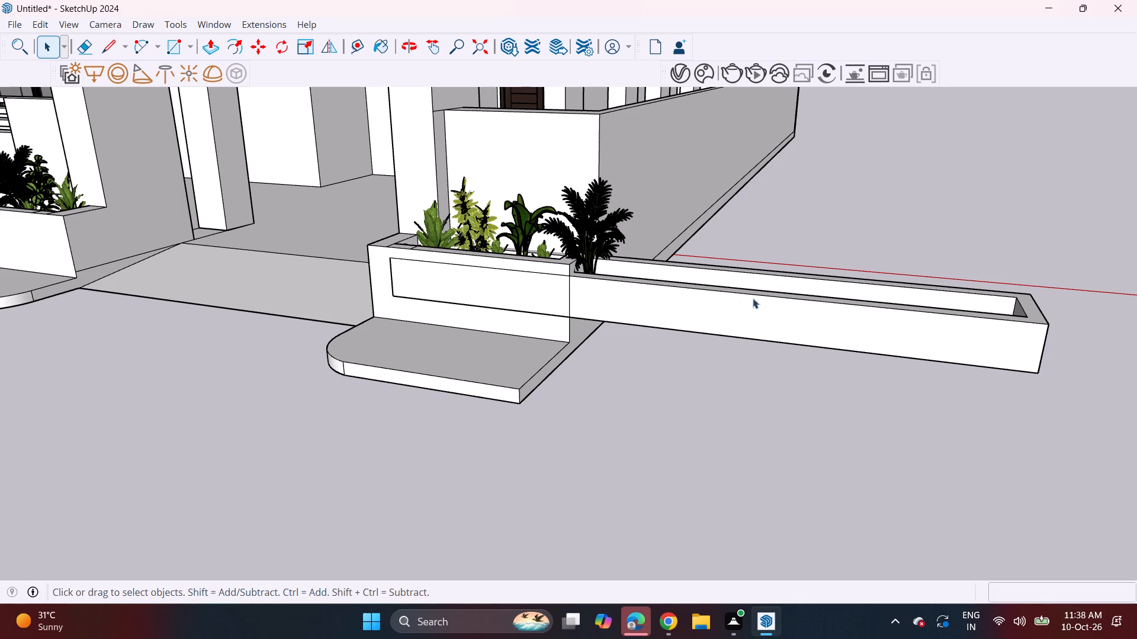
Move the dark palm about 1' 2" towards the gate pillar so it stands inside the short trough.
{"action": "left_click", "coordinate": [638, 289]}
{"action": "left_click", "coordinate": [593, 234]}
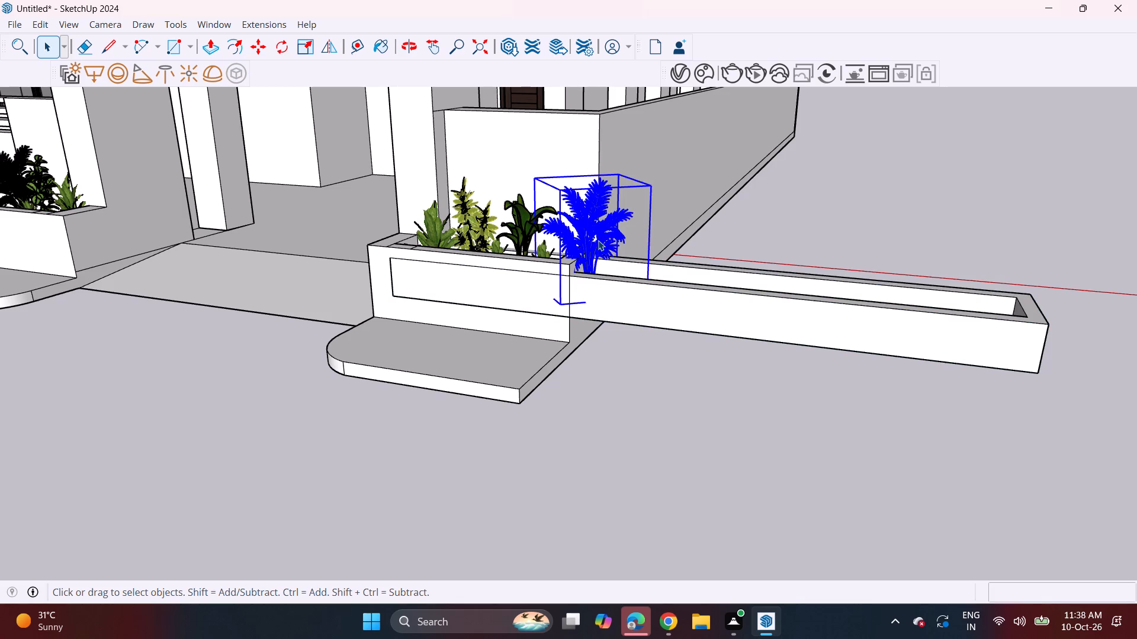
{"action": "key", "text": "m"}
{"action": "left_click", "coordinate": [597, 258]}
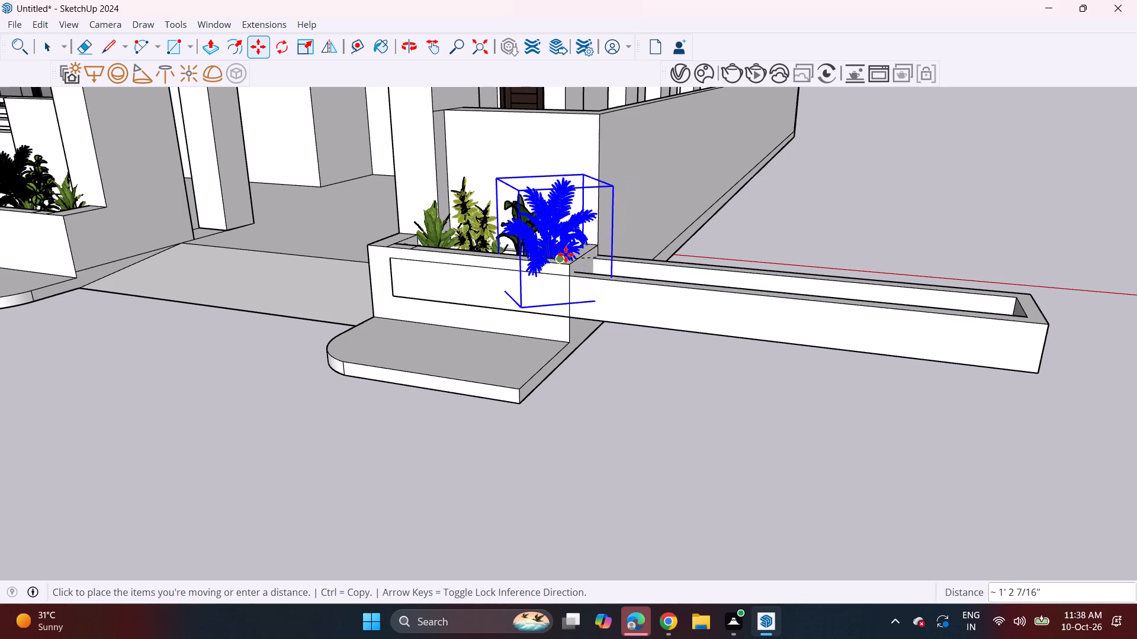
{"action": "left_click", "coordinate": [566, 254]}
{"action": "key", "text": "space"}
Scale the copied planter box lengthwise to about 0.30 from its outer end so it fits the short trough.
{"action": "left_click", "coordinate": [765, 310]}
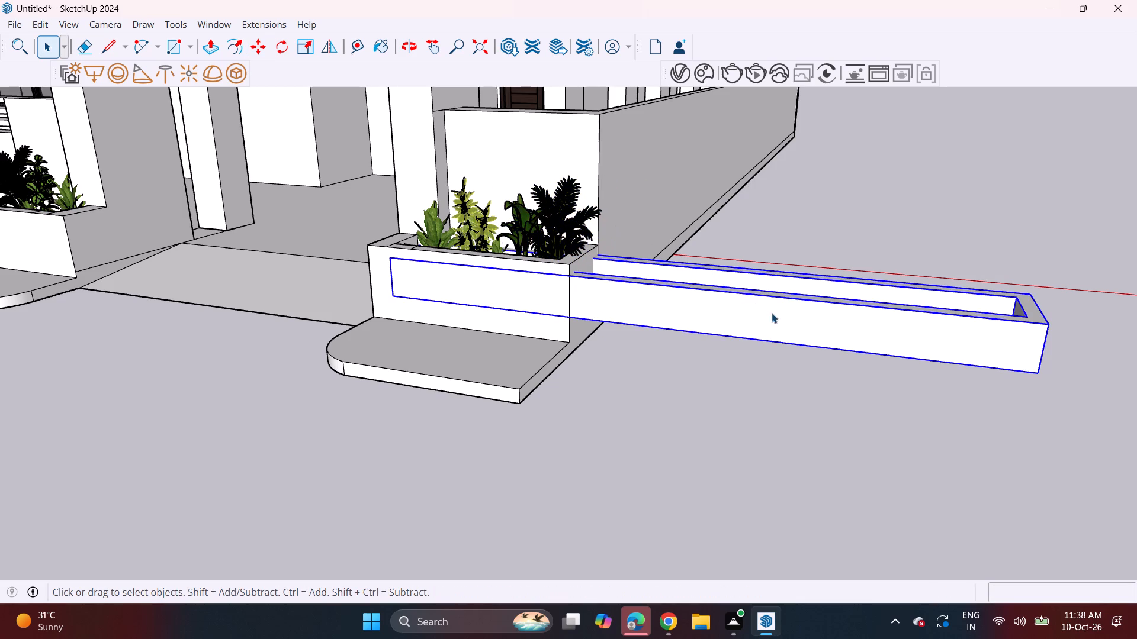
{"action": "left_click", "coordinate": [309, 43]}
{"action": "middle_click_drag", "start_coordinate": [928, 289], "coordinate": [787, 269]}
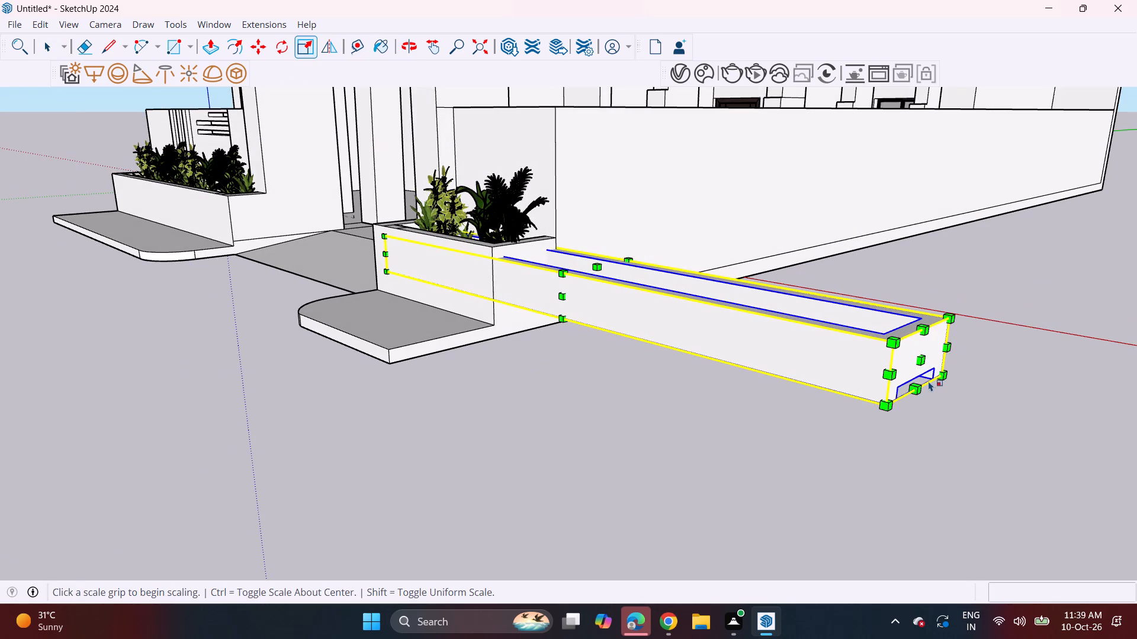
{"action": "double_click", "coordinate": [923, 360]}
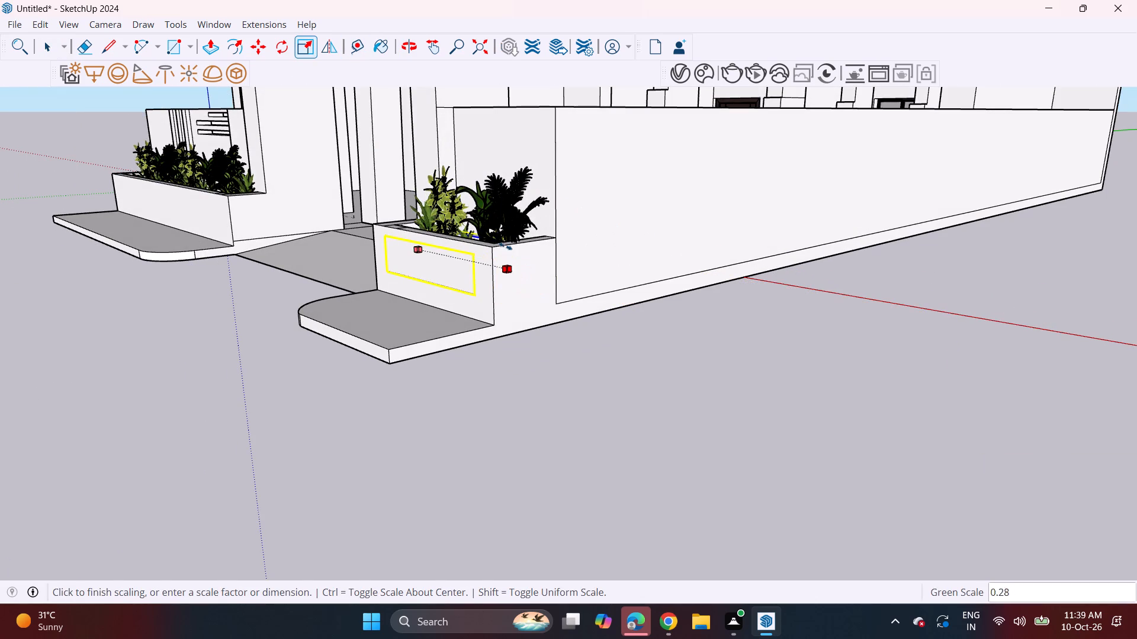
{"action": "middle_click_drag", "start_coordinate": [506, 249], "coordinate": [661, 416]}
{"action": "left_click", "coordinate": [660, 428]}
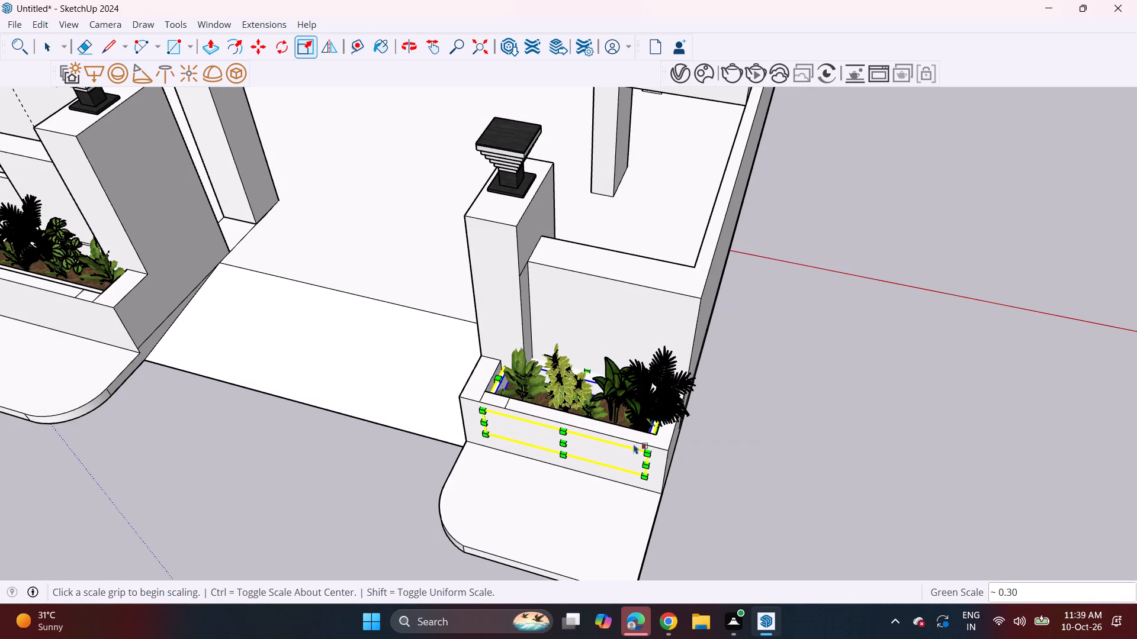
Scale the copied planter box's depth to about 0.61 from its front face so it stays behind the short trough's front wall.
{"action": "middle_click_drag", "start_coordinate": [566, 479], "coordinate": [629, 389]}
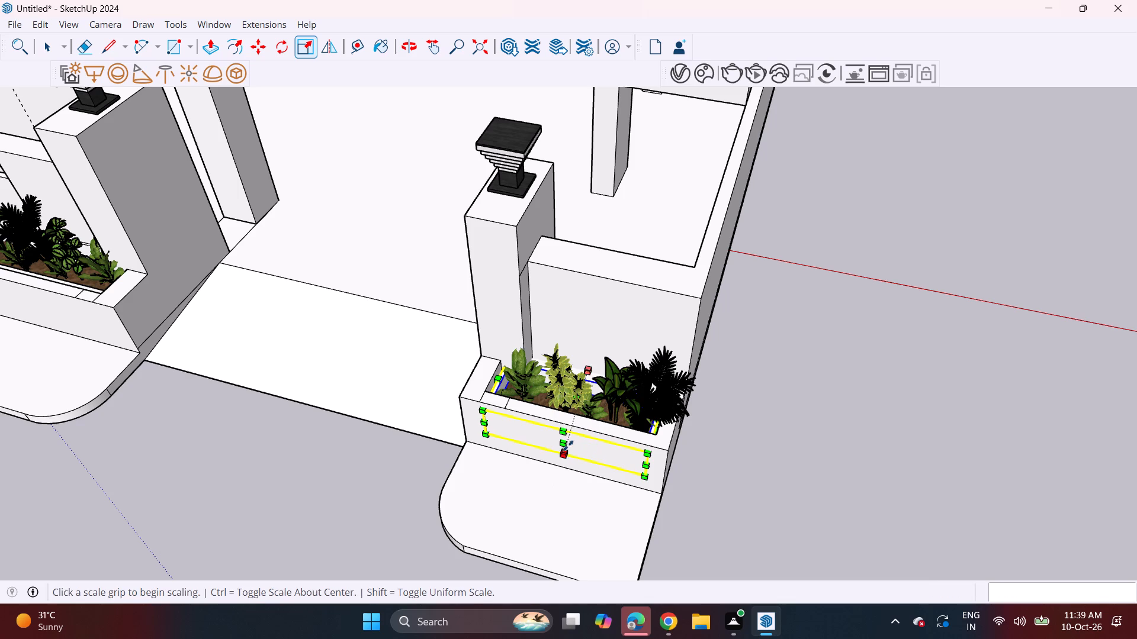
{"action": "left_click", "coordinate": [568, 444]}
{"action": "left_click", "coordinate": [573, 436]}
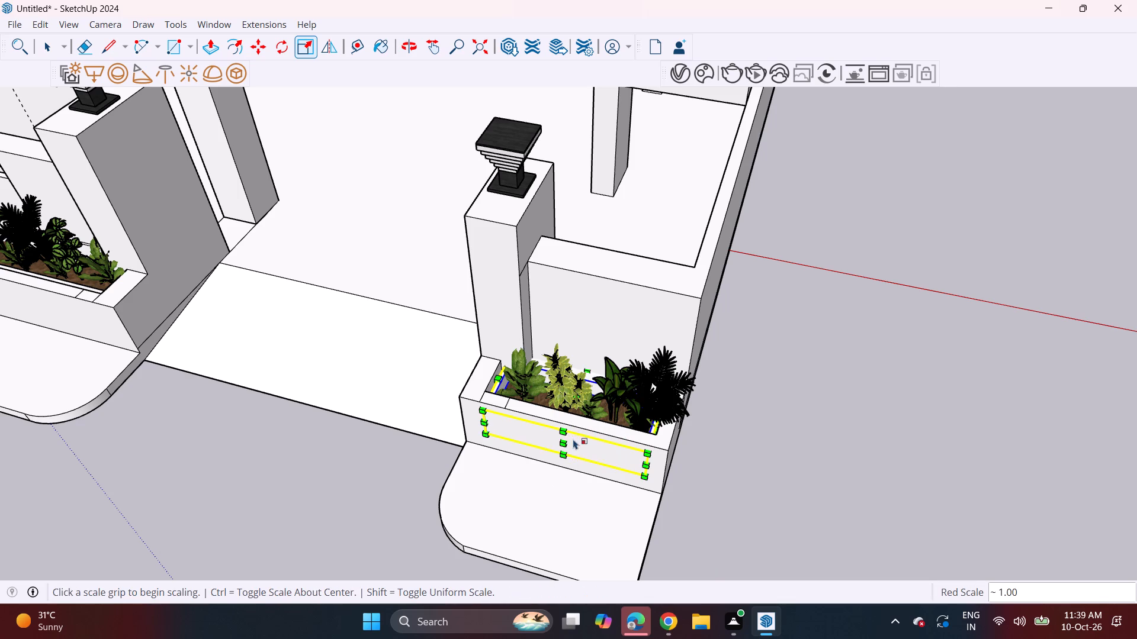
{"action": "left_click", "coordinate": [563, 437]}
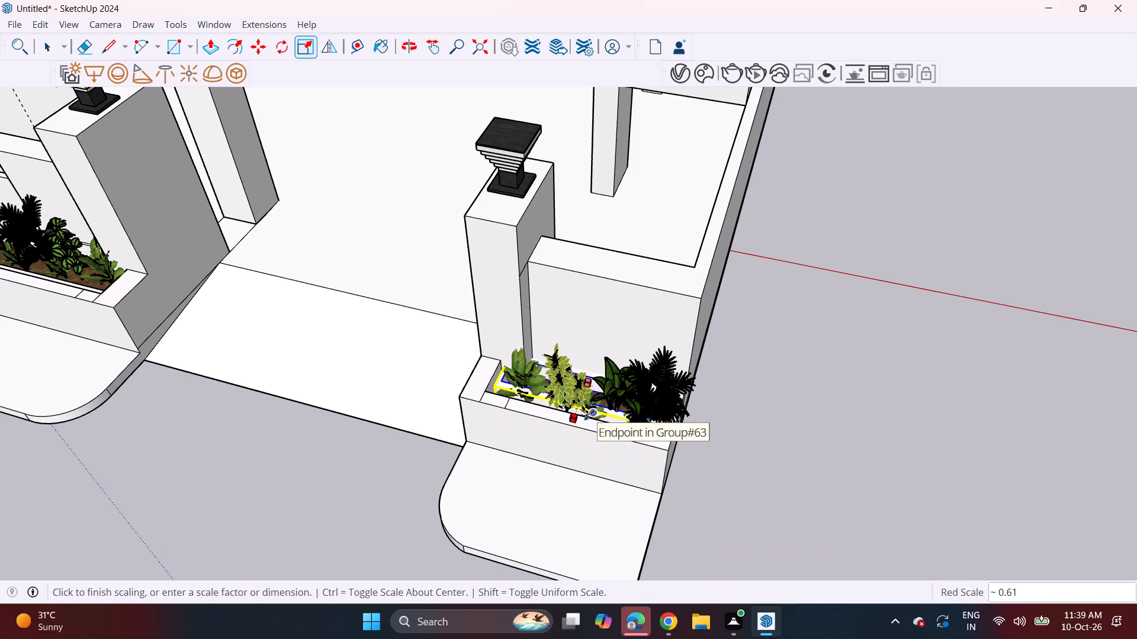
{"action": "left_click", "coordinate": [589, 415]}
{"action": "middle_click_drag", "start_coordinate": [654, 432], "coordinate": [780, 267]}
{"action": "key", "text": "space"}
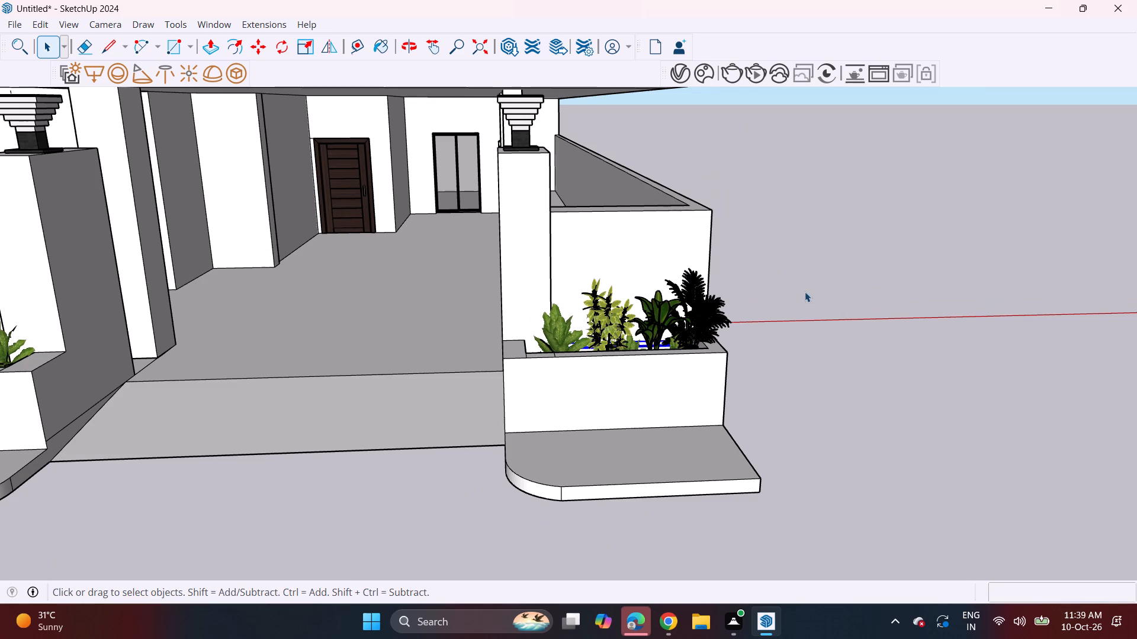
{"action": "left_click_drag", "start_coordinate": [802, 295], "coordinate": [802, 289]}
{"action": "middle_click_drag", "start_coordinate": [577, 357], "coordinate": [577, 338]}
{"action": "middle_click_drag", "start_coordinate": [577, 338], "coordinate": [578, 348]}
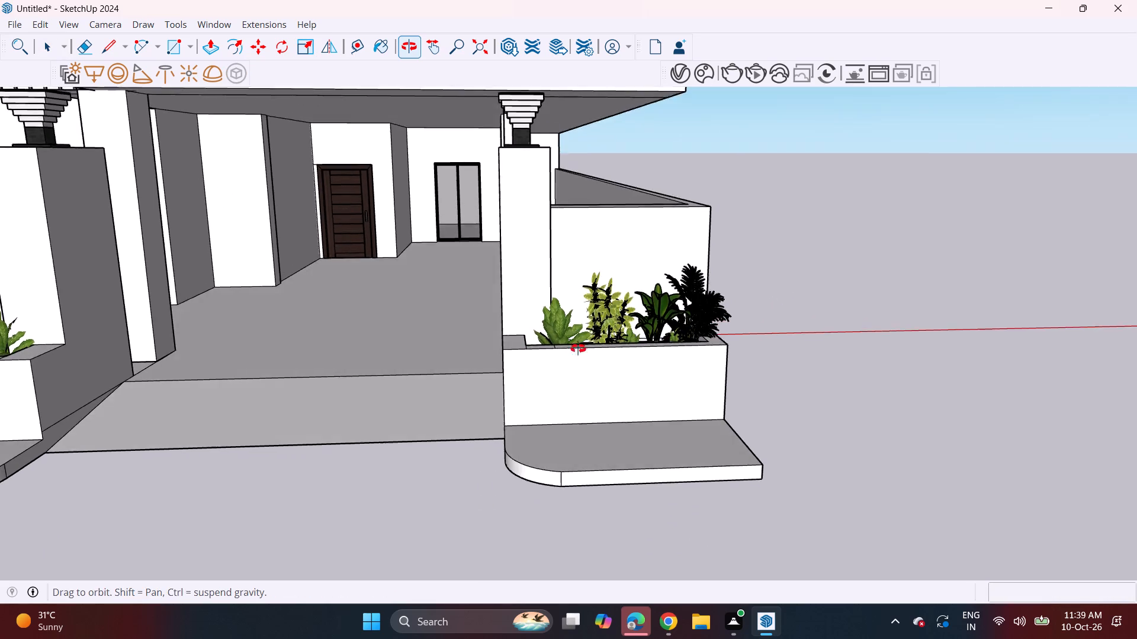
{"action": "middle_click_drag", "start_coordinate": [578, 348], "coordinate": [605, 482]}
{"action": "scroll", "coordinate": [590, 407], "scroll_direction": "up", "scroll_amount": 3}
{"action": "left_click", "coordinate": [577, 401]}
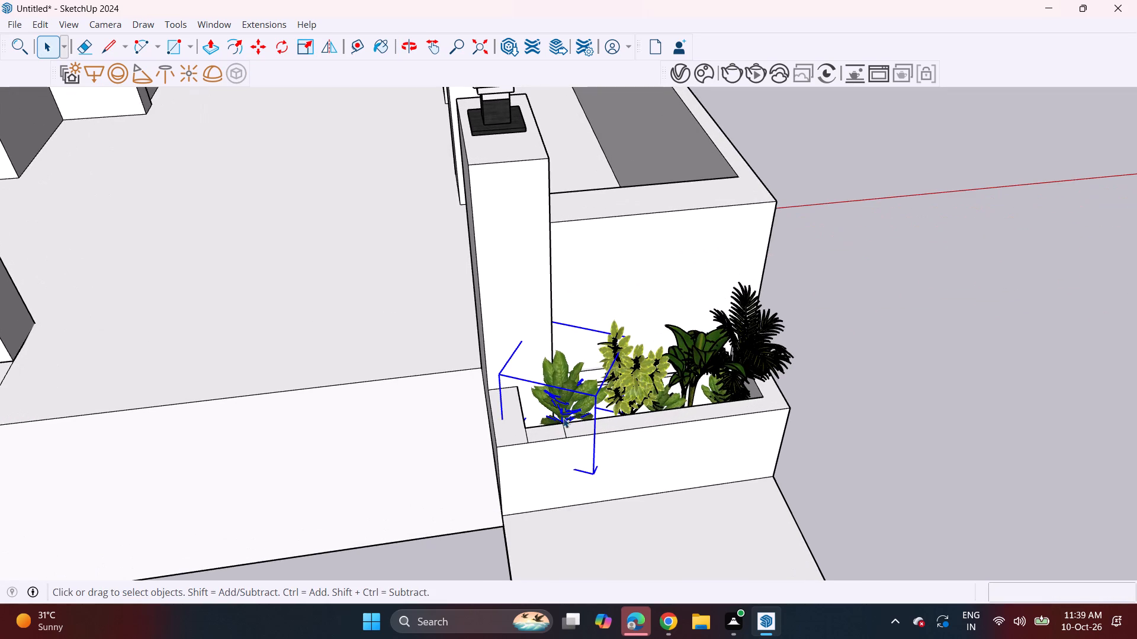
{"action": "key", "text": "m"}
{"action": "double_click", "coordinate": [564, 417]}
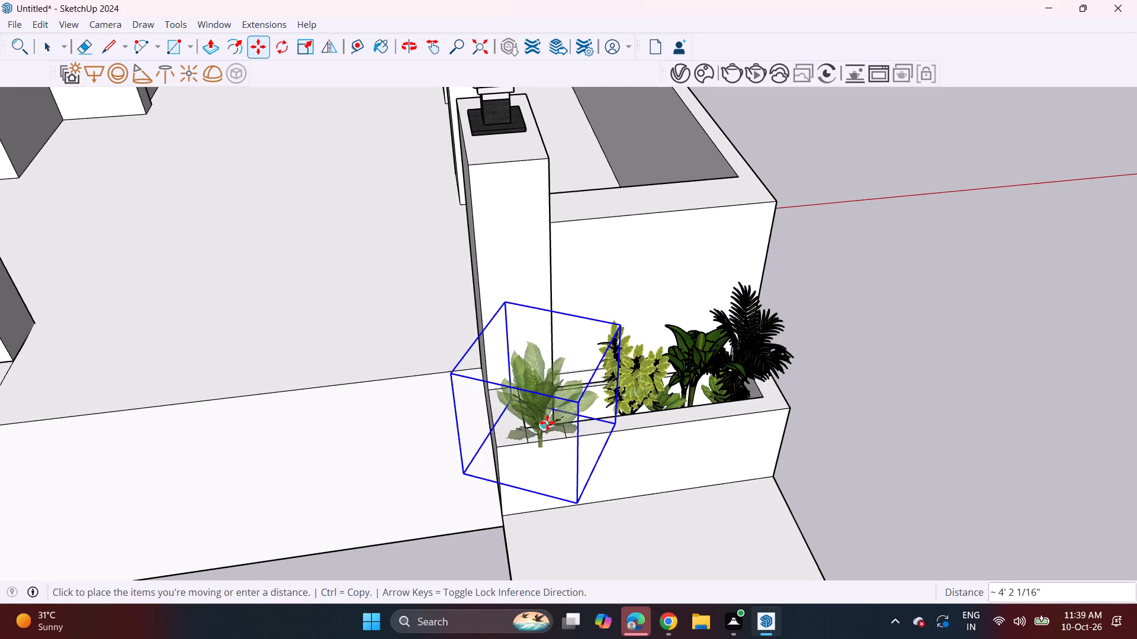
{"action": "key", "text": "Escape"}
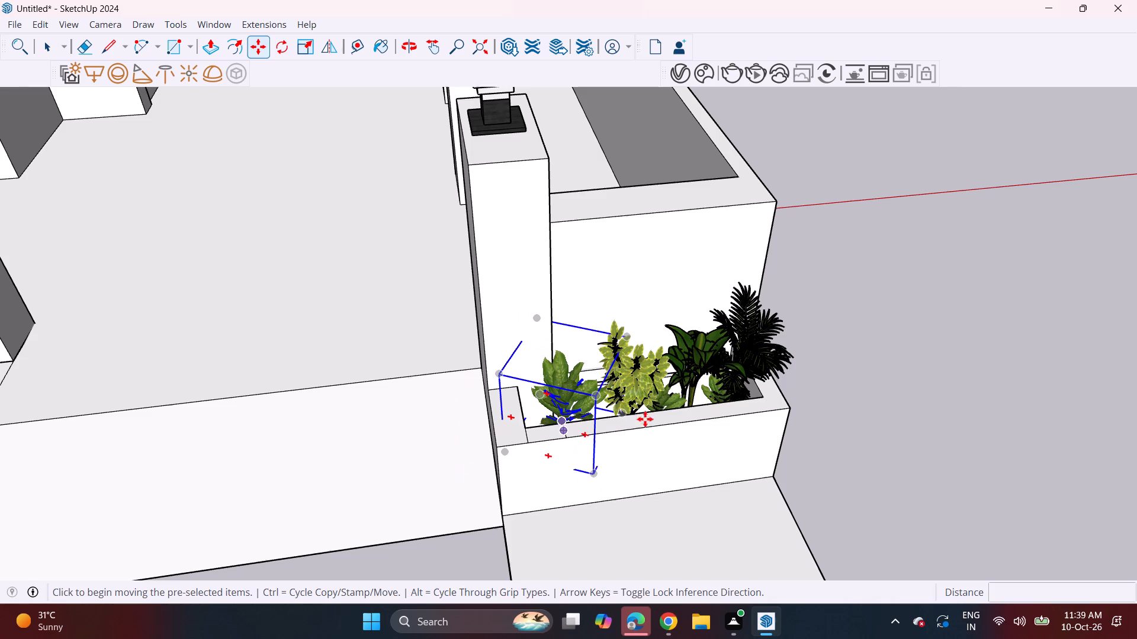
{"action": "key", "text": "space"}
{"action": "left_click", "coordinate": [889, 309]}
Examine the building's front with both planted troughs from low and frontal viewpoints.
{"action": "middle_click_drag", "start_coordinate": [763, 335], "coordinate": [691, 69]}
{"action": "scroll", "coordinate": [620, 166], "scroll_direction": "down", "scroll_amount": 4}
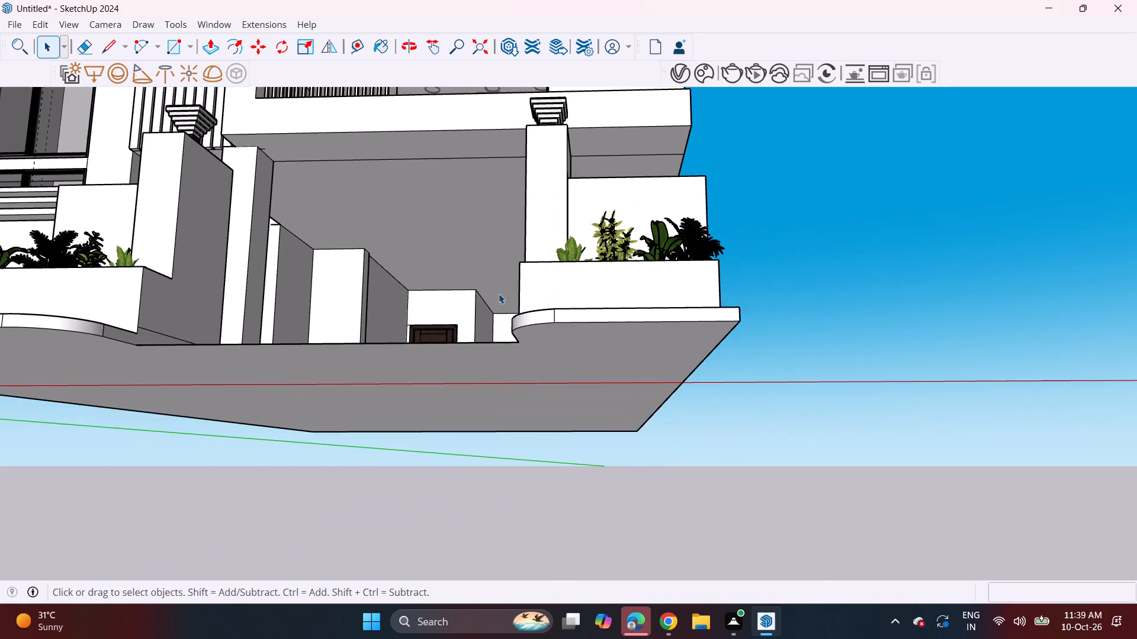
{"action": "middle_click_drag", "start_coordinate": [503, 277], "coordinate": [647, 434]}
{"action": "scroll", "coordinate": [658, 408], "scroll_direction": "down", "scroll_amount": 2}
{"action": "middle_click_drag", "start_coordinate": [715, 441], "coordinate": [681, 334], "text": "shift"}
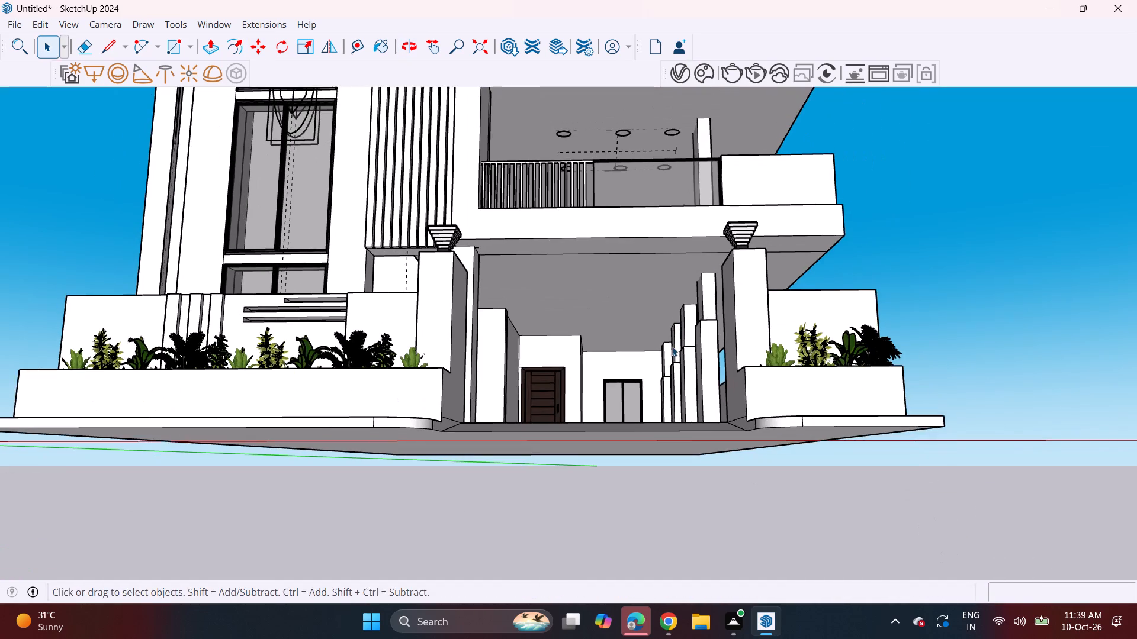
{"action": "middle_click_drag", "start_coordinate": [685, 401], "coordinate": [700, 461]}
{"action": "scroll", "coordinate": [687, 438], "scroll_direction": "down", "scroll_amount": 3}
{"action": "middle_click_drag", "start_coordinate": [687, 436], "coordinate": [664, 458], "text": "shift"}
{"action": "middle_click_drag", "start_coordinate": [664, 451], "coordinate": [661, 435]}
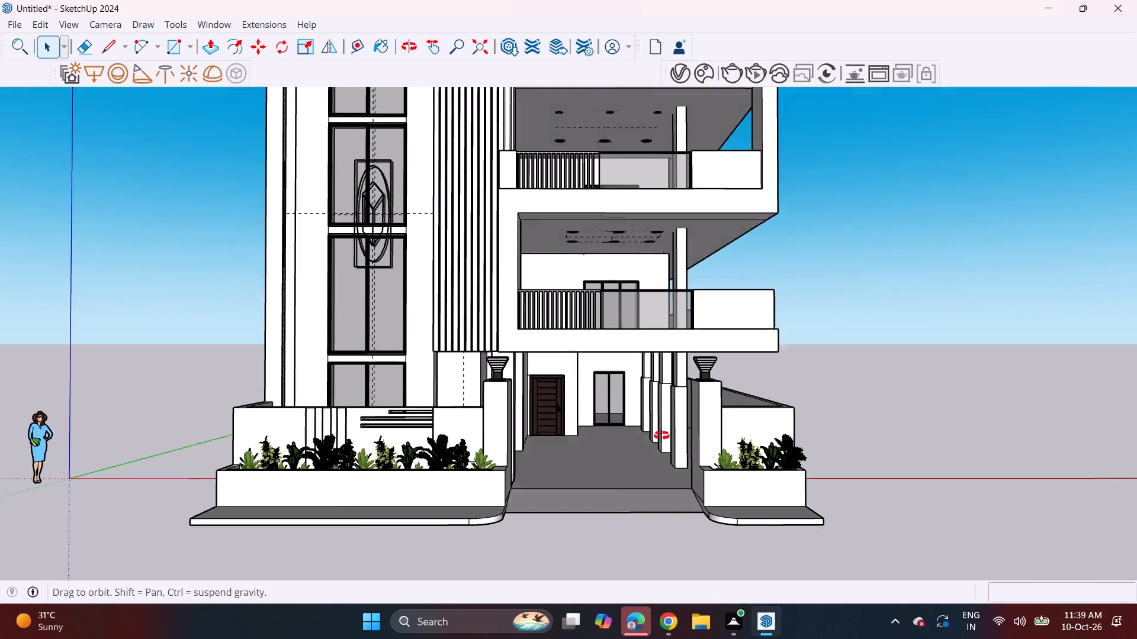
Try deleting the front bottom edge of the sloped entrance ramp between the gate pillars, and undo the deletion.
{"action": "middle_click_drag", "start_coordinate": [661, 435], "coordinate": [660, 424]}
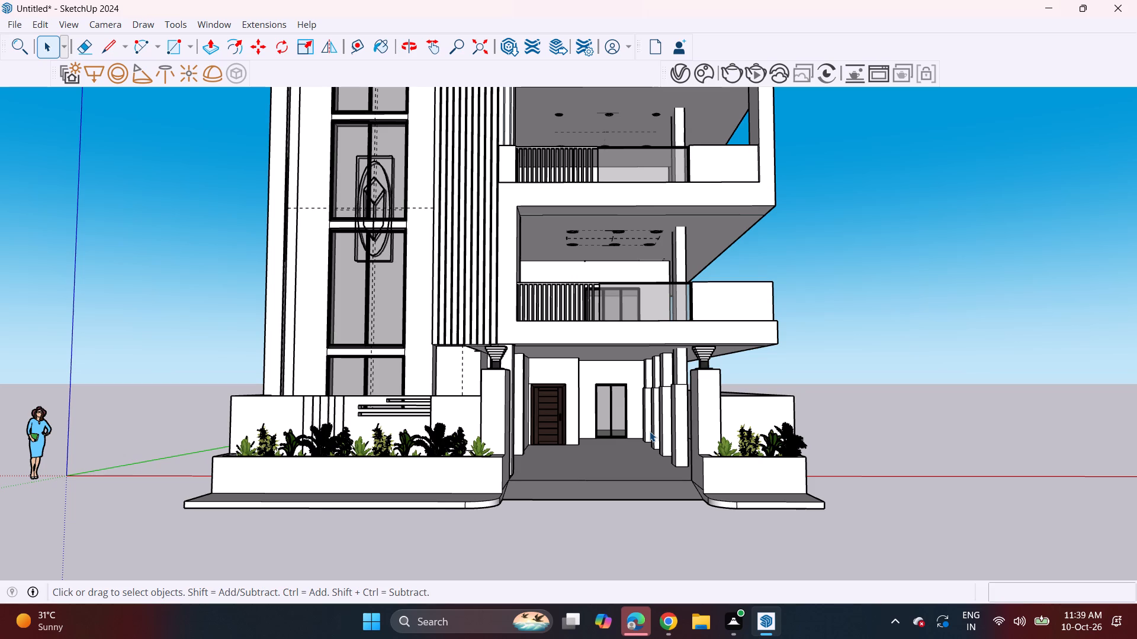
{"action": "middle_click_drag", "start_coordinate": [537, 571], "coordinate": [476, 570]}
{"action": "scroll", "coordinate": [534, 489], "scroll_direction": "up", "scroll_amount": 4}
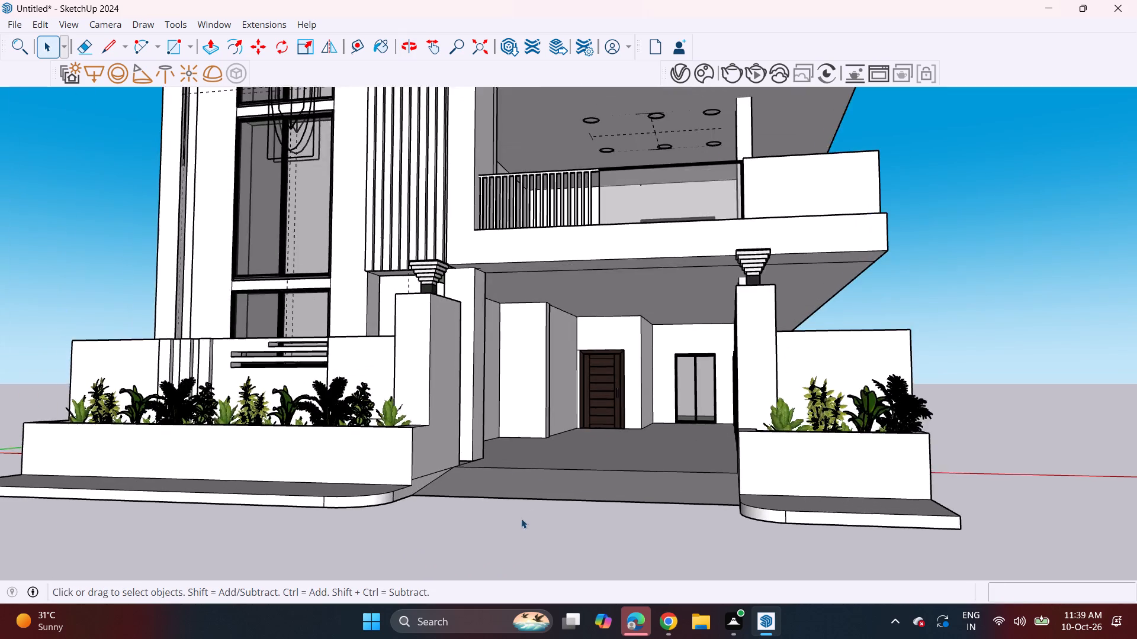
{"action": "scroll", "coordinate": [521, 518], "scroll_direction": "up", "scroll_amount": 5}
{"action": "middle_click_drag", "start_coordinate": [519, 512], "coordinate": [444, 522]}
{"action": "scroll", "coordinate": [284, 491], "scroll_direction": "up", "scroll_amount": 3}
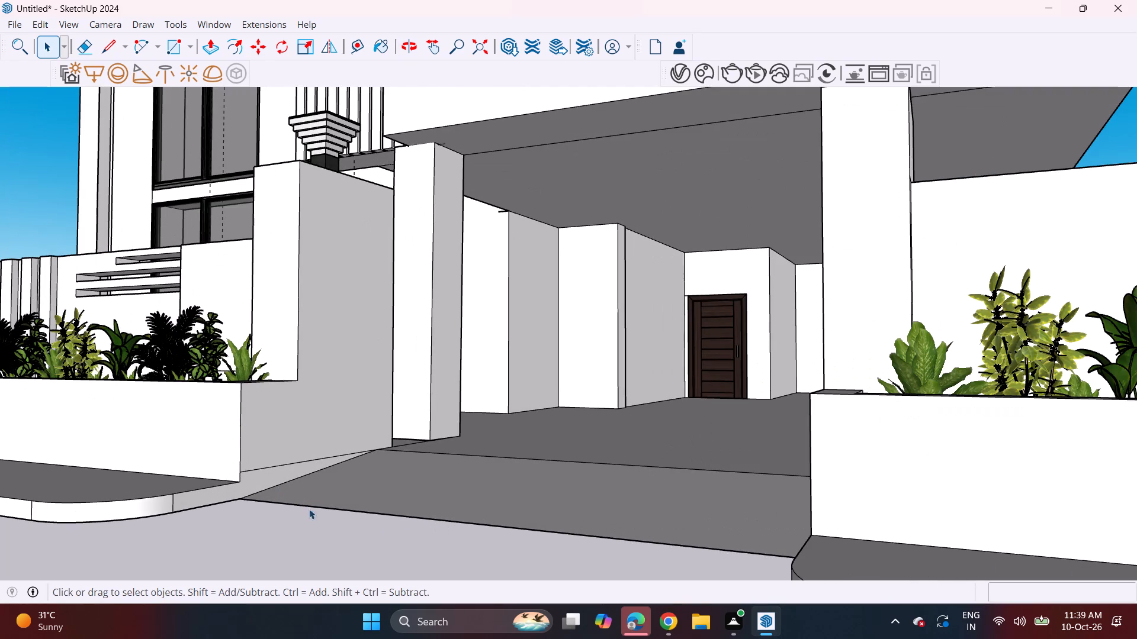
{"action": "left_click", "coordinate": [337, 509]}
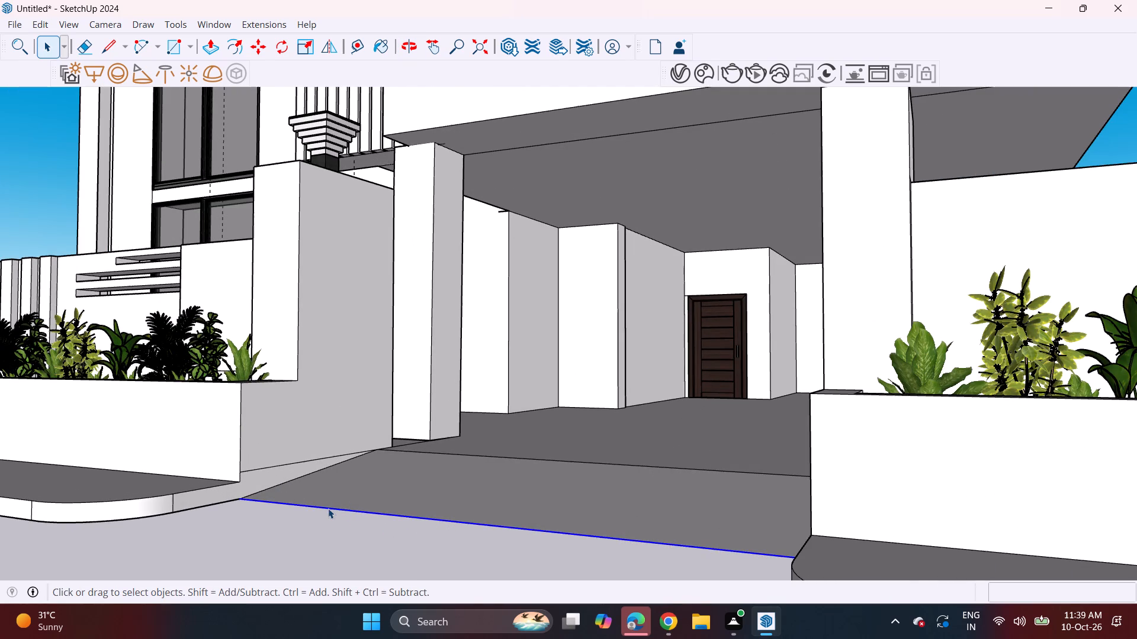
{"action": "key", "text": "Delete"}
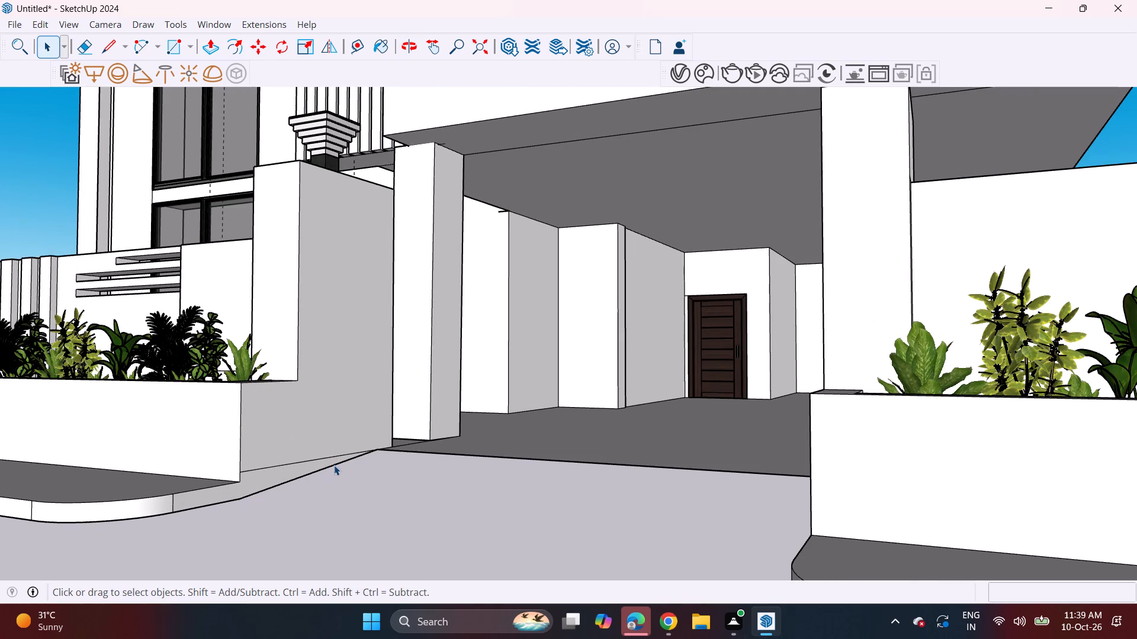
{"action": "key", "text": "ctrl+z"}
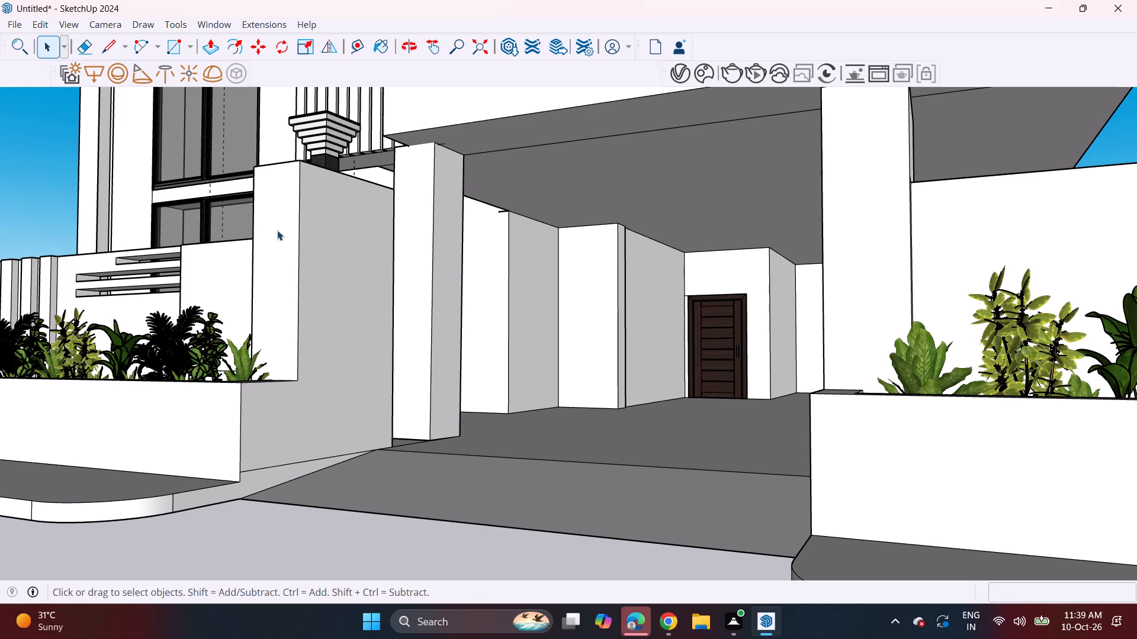
On the base's underside, draw a three-line outline between the ramp's front corners, with sides about 14' 10" and 19' 10" long.
{"action": "middle_click_drag", "start_coordinate": [442, 466], "coordinate": [519, 344]}
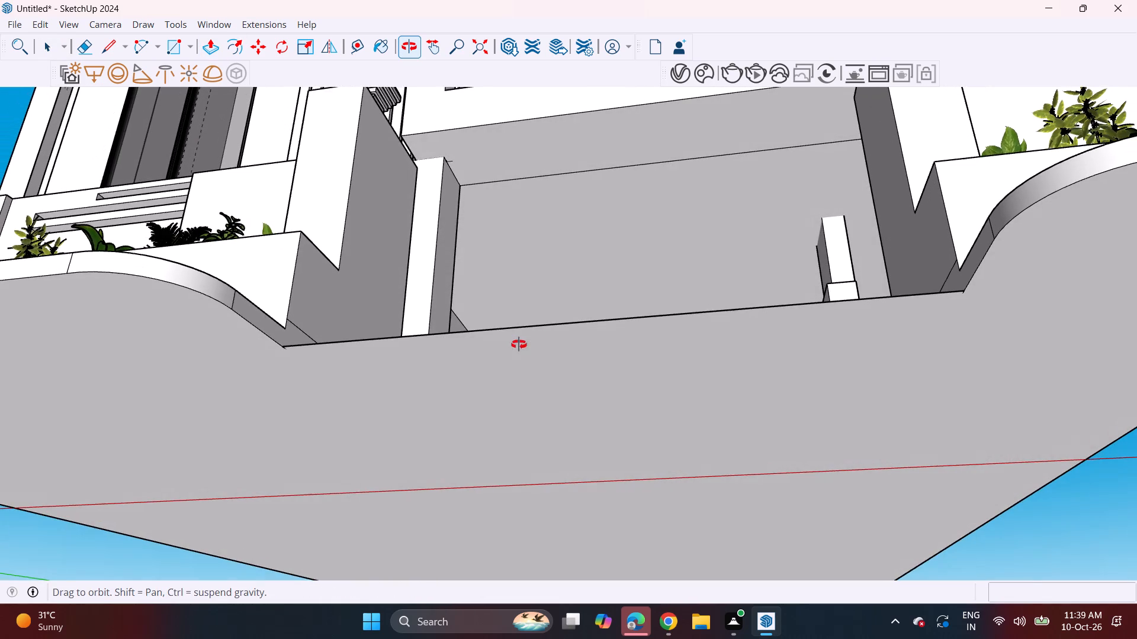
{"action": "middle_click_drag", "start_coordinate": [519, 344], "coordinate": [518, 344]}
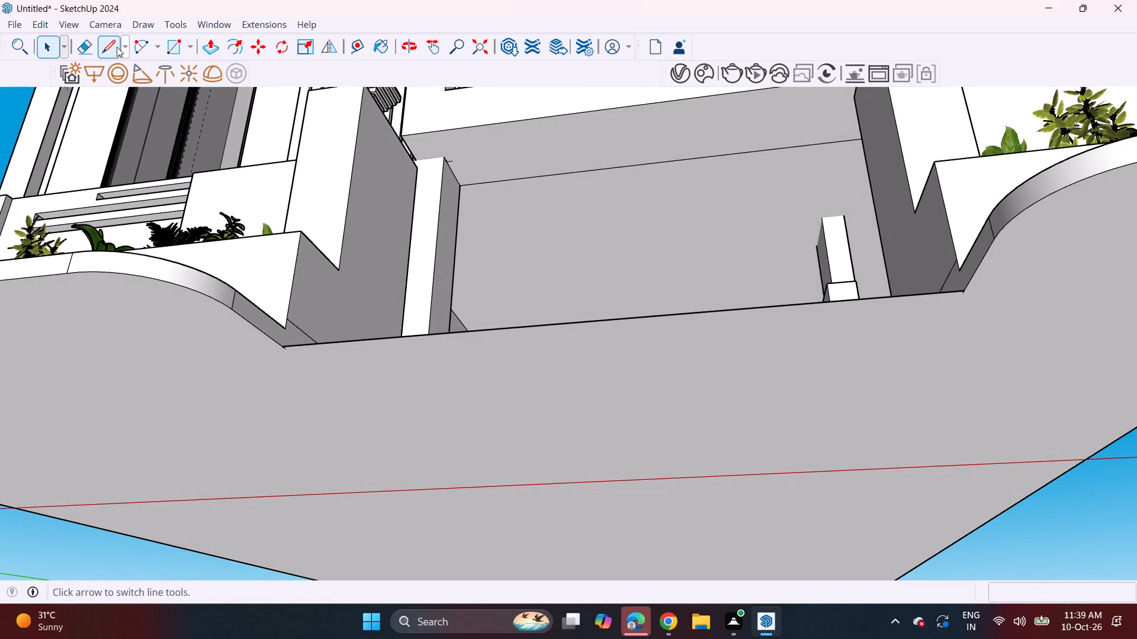
{"action": "left_click_drag", "start_coordinate": [105, 49], "coordinate": [112, 62]}
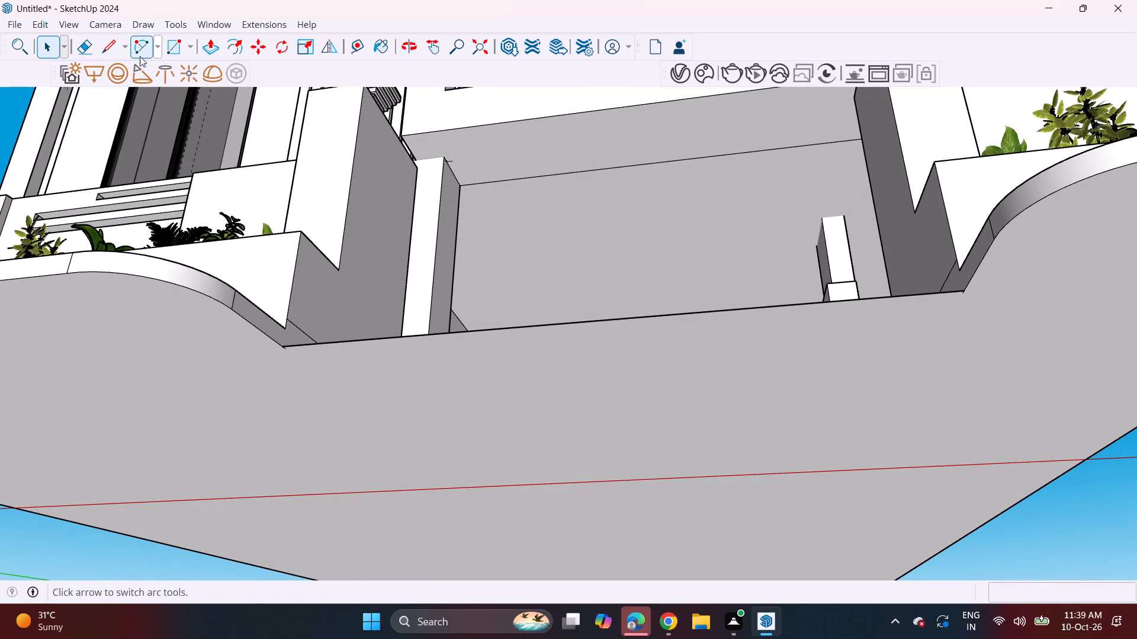
{"action": "left_click", "coordinate": [110, 50]}
{"action": "left_click", "coordinate": [280, 341]}
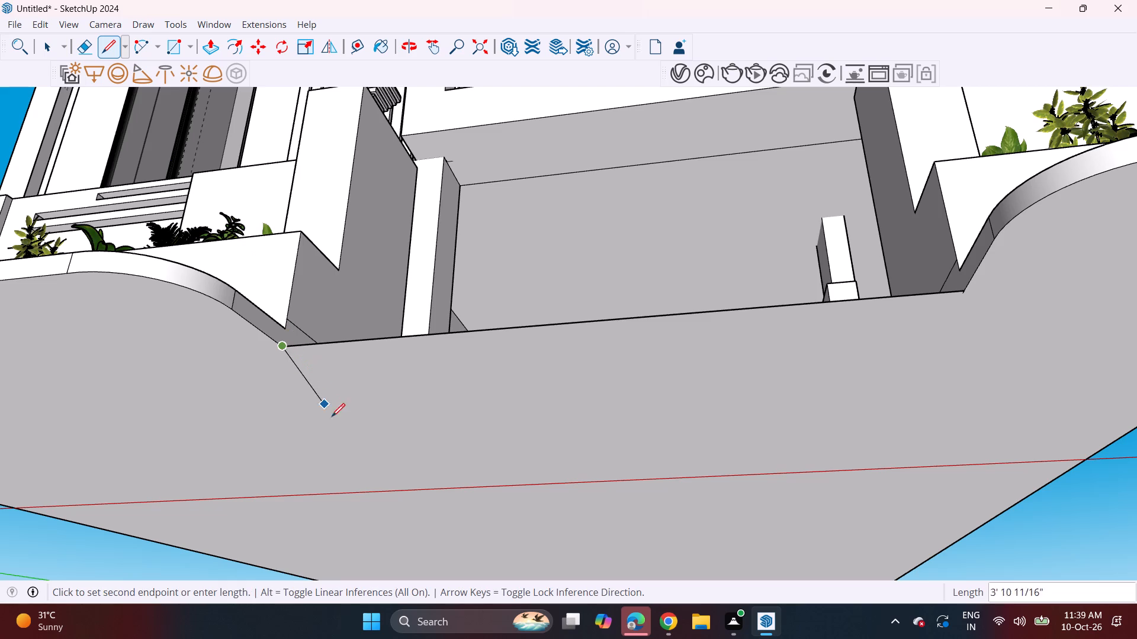
{"action": "left_click", "coordinate": [389, 494]}
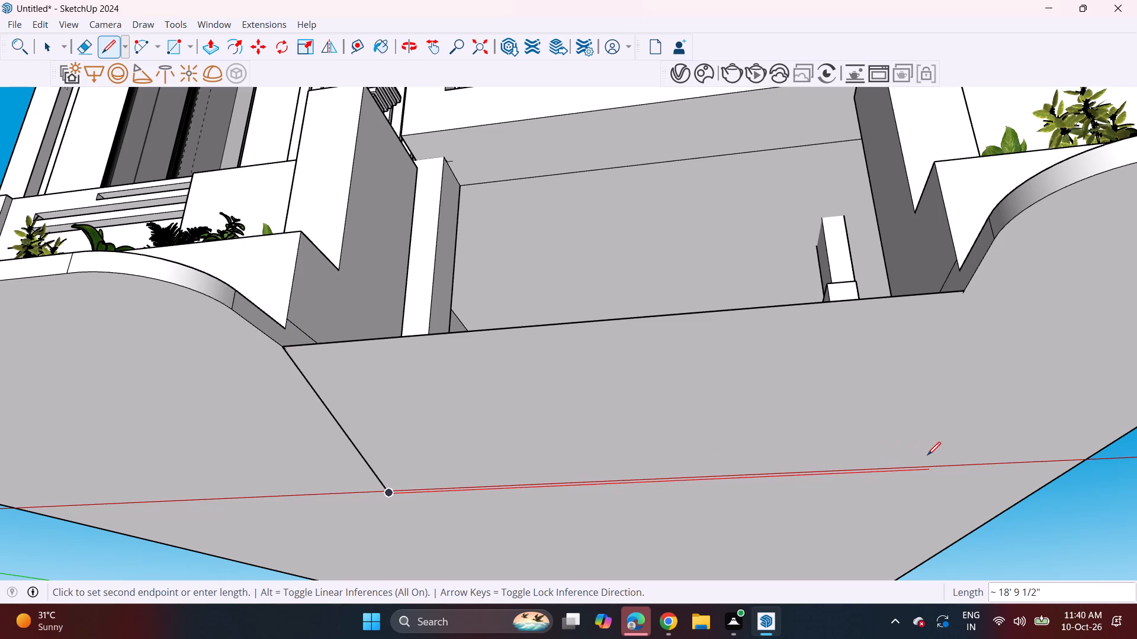
{"action": "left_click", "coordinate": [959, 454]}
{"action": "left_click", "coordinate": [965, 295]}
{"action": "left_click_drag", "start_coordinate": [965, 295], "coordinate": [975, 299]}
Erase the front bottom edge of the sloped entrance ramp so the ramp face is removed.
{"action": "middle_click_drag", "start_coordinate": [778, 356], "coordinate": [772, 477]}
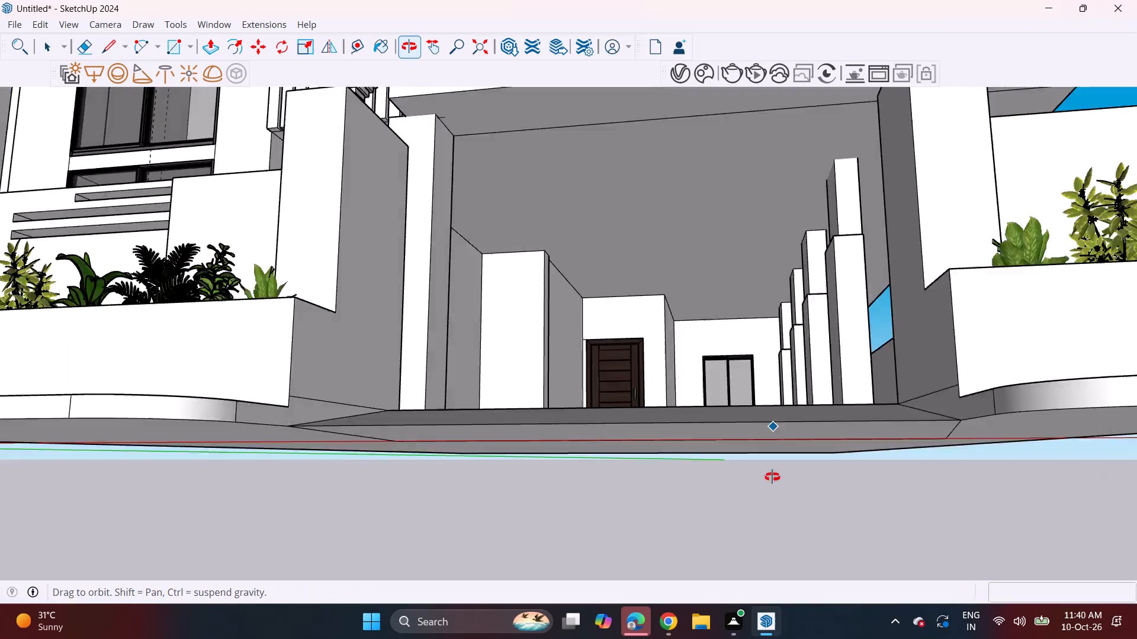
{"action": "middle_click_drag", "start_coordinate": [772, 477], "coordinate": [772, 492]}
{"action": "scroll", "coordinate": [745, 483], "scroll_direction": "down", "scroll_amount": 5}
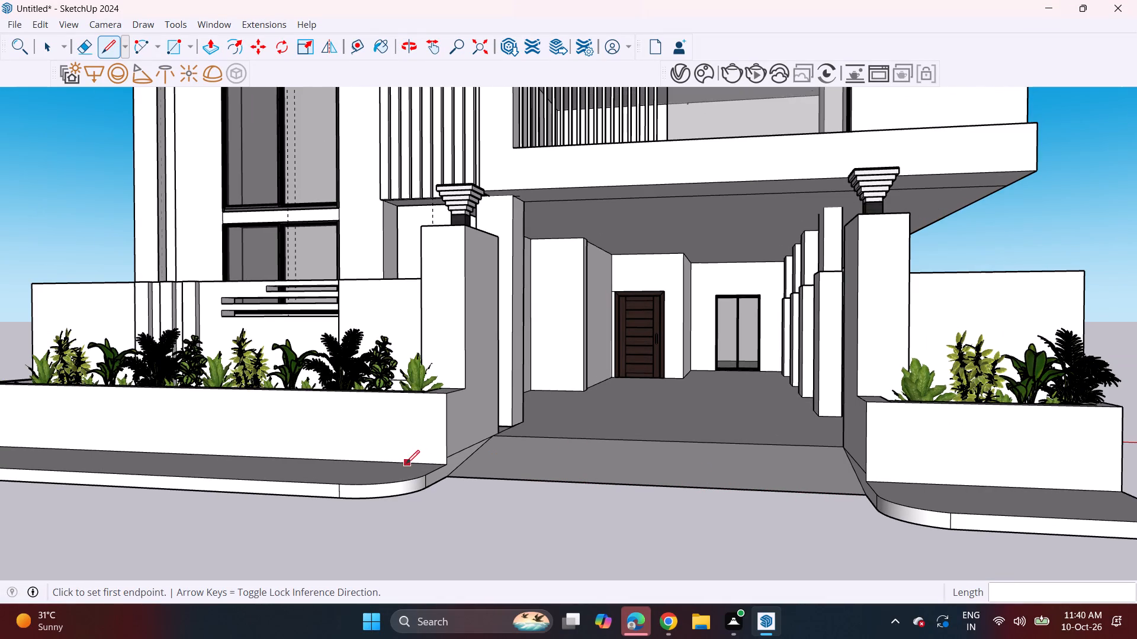
{"action": "key", "text": "e"}
{"action": "left_click", "coordinate": [635, 504]}
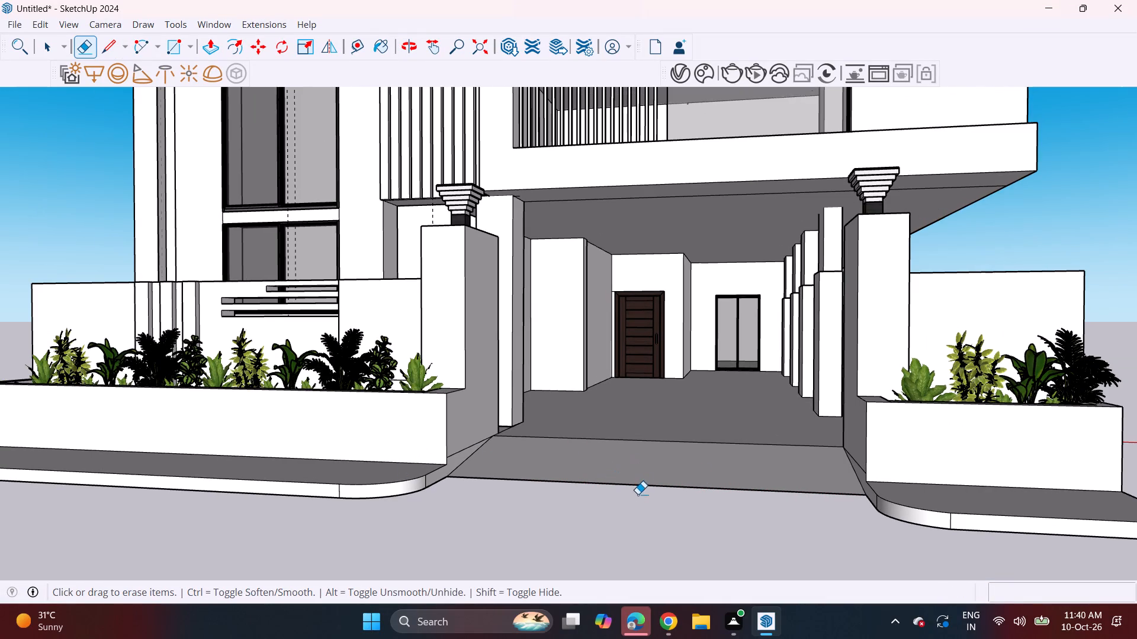
{"action": "left_click", "coordinate": [649, 490]}
{"action": "left_click", "coordinate": [655, 496]}
{"action": "middle_click_drag", "start_coordinate": [700, 465], "coordinate": [649, 317]}
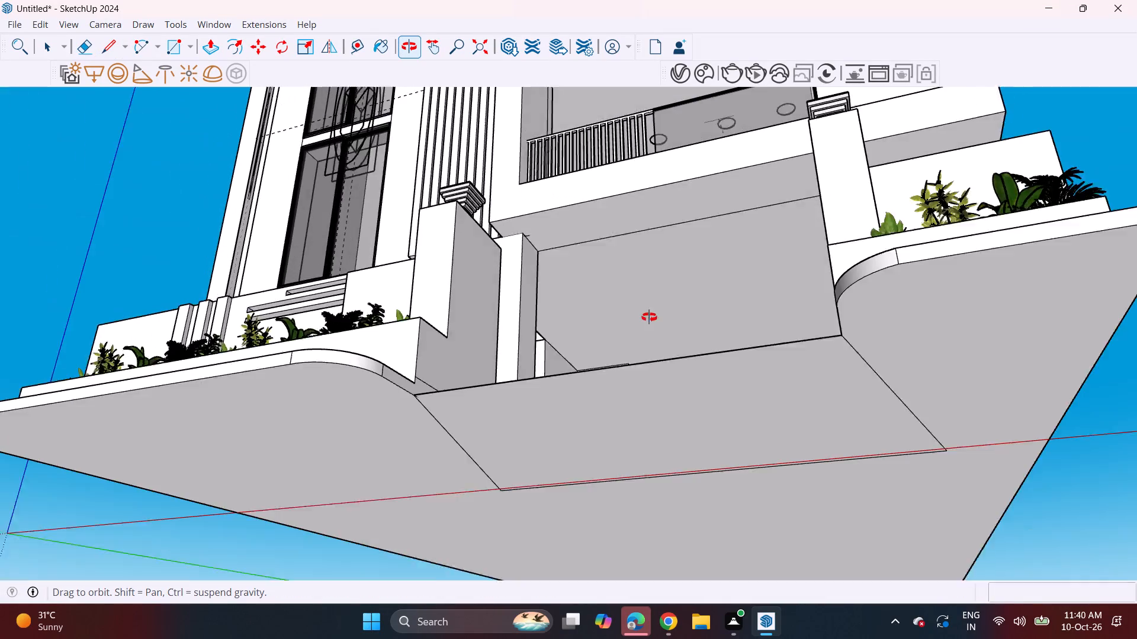
{"action": "middle_click_drag", "start_coordinate": [649, 317], "coordinate": [648, 299]}
{"action": "double_click", "coordinate": [648, 327]}
{"action": "left_click", "coordinate": [654, 343]}
{"action": "left_click", "coordinate": [659, 329]}
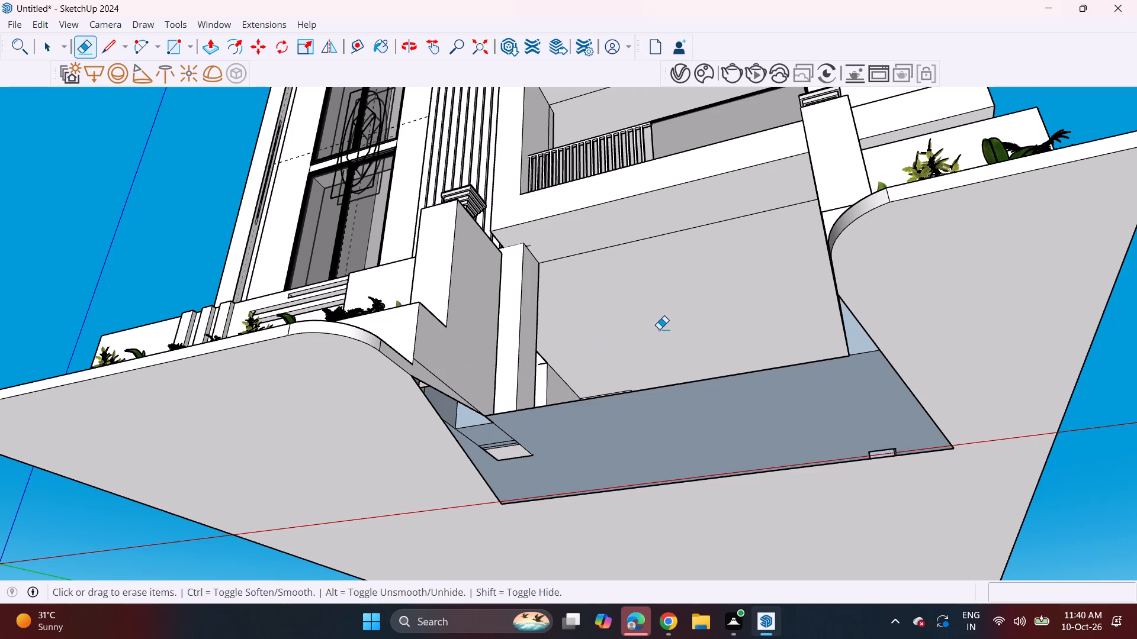
Extrude the underside of the entrance floor downward by 7 15/16" to form a straight step between the gate pillars.
{"action": "middle_click_drag", "start_coordinate": [658, 333], "coordinate": [693, 431]}
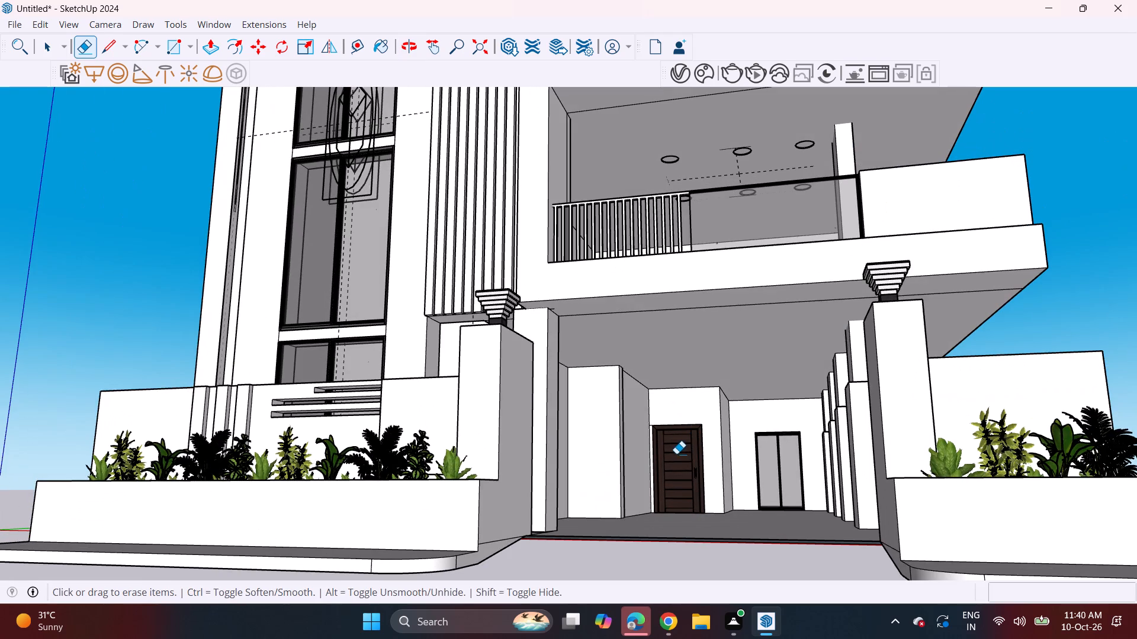
{"action": "middle_click_drag", "start_coordinate": [674, 447], "coordinate": [640, 331], "text": "shift"}
{"action": "middle_click_drag", "start_coordinate": [611, 350], "coordinate": [568, 425]}
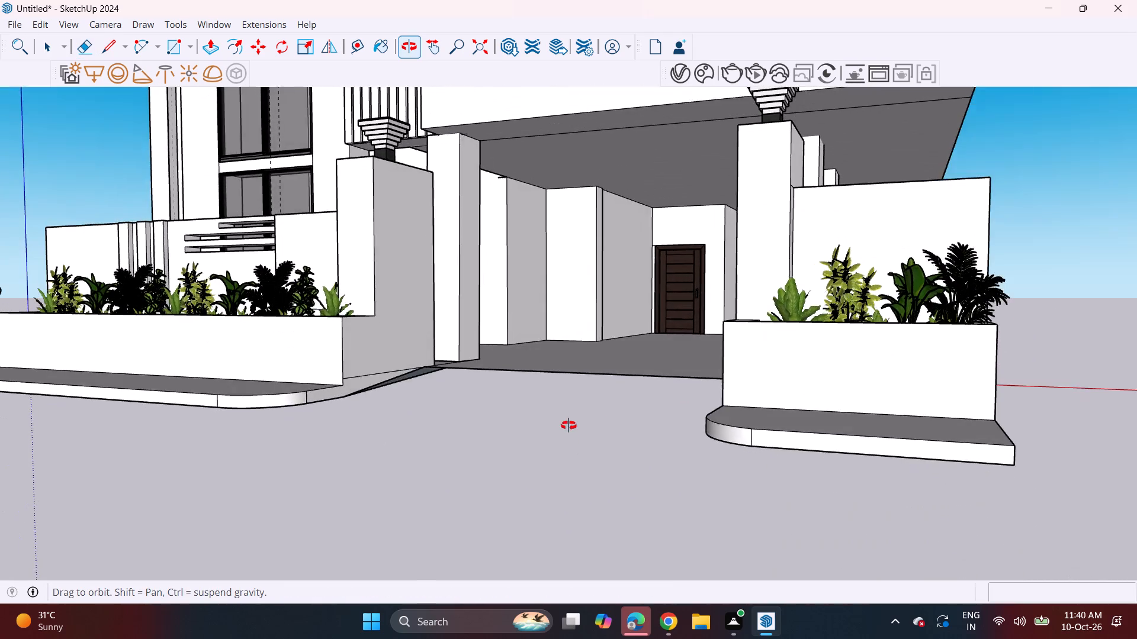
{"action": "middle_click_drag", "start_coordinate": [568, 425], "coordinate": [557, 365]}
{"action": "key", "text": "space"}
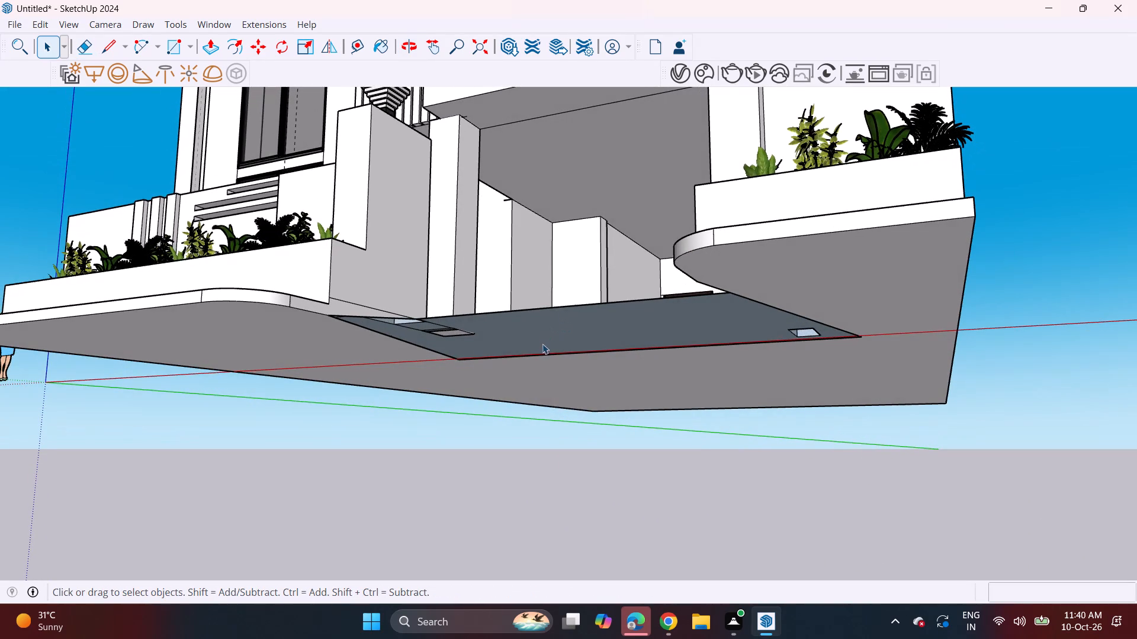
{"action": "key", "text": "p"}
{"action": "left_click", "coordinate": [578, 324]}
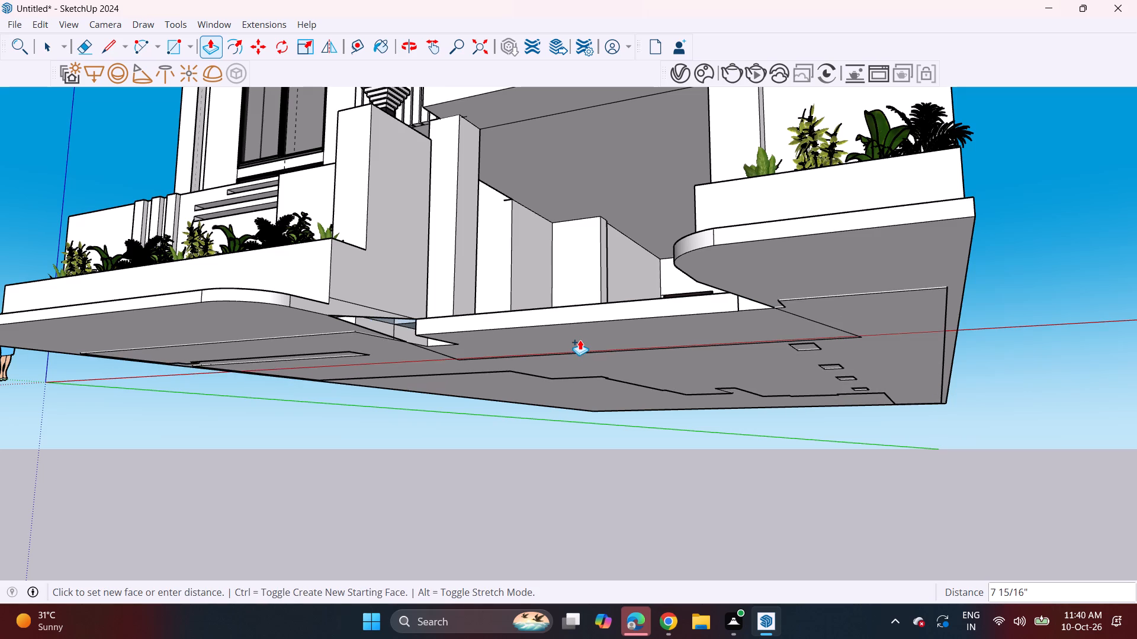
{"action": "left_click", "coordinate": [580, 340]}
{"action": "middle_click_drag", "start_coordinate": [519, 302], "coordinate": [560, 372]}
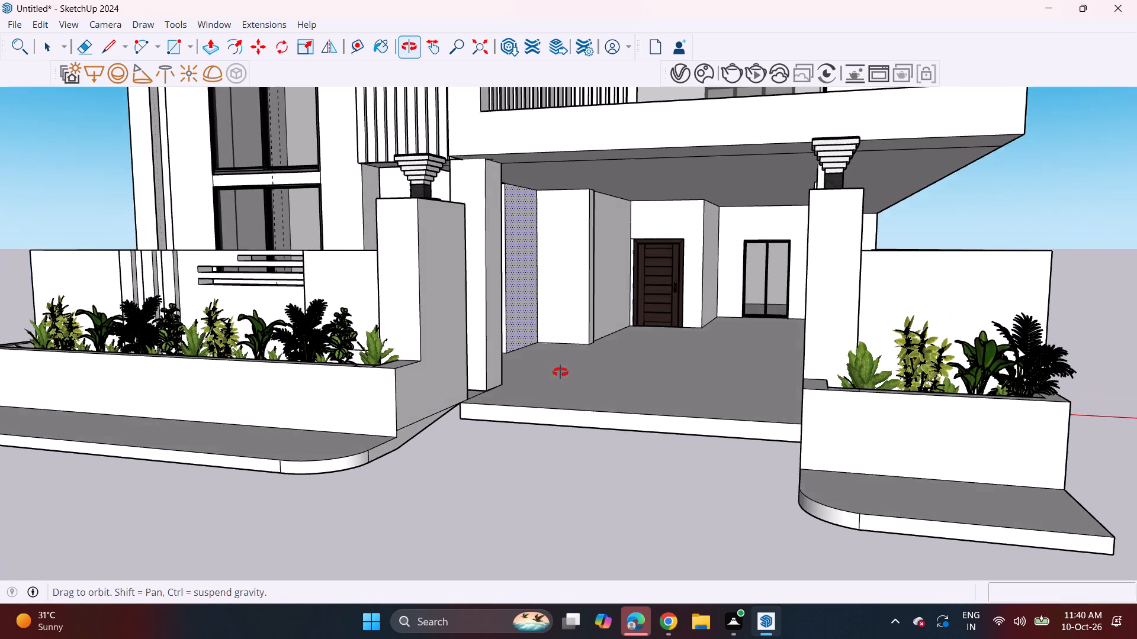
{"action": "middle_click_drag", "start_coordinate": [560, 372], "coordinate": [558, 366]}
Close the gap beside the long planter with a 5' 1 3/8" bottom line, and draw a diagonal from the step's top corner to the kerb end.
{"action": "scroll", "coordinate": [447, 398], "scroll_direction": "up", "scroll_amount": 3}
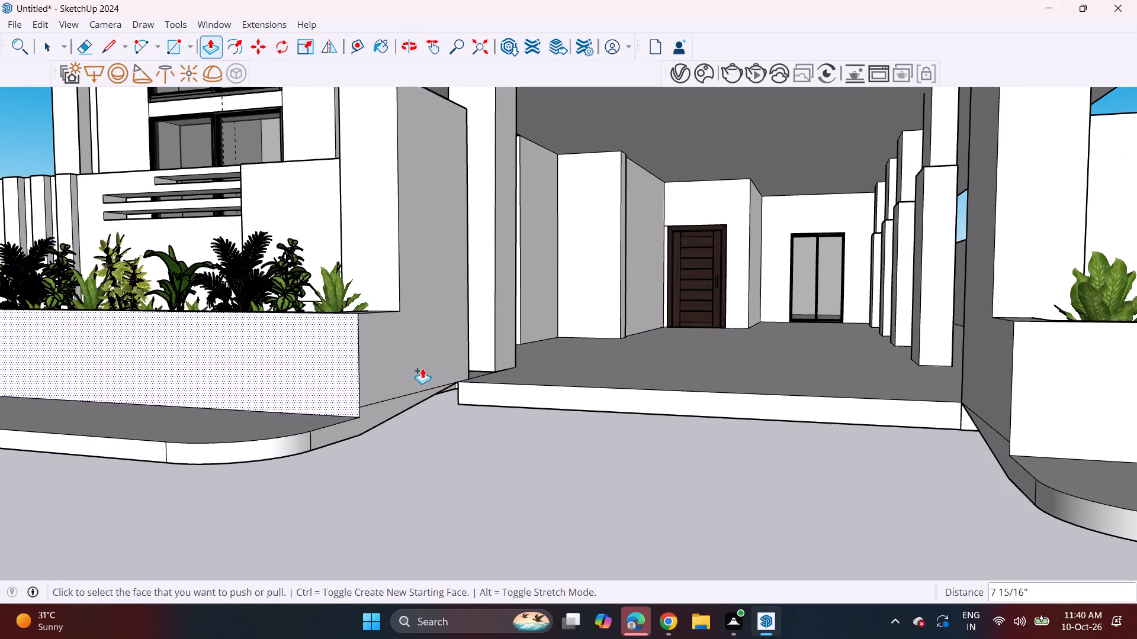
{"action": "left_click_drag", "start_coordinate": [111, 42], "coordinate": [115, 51]}
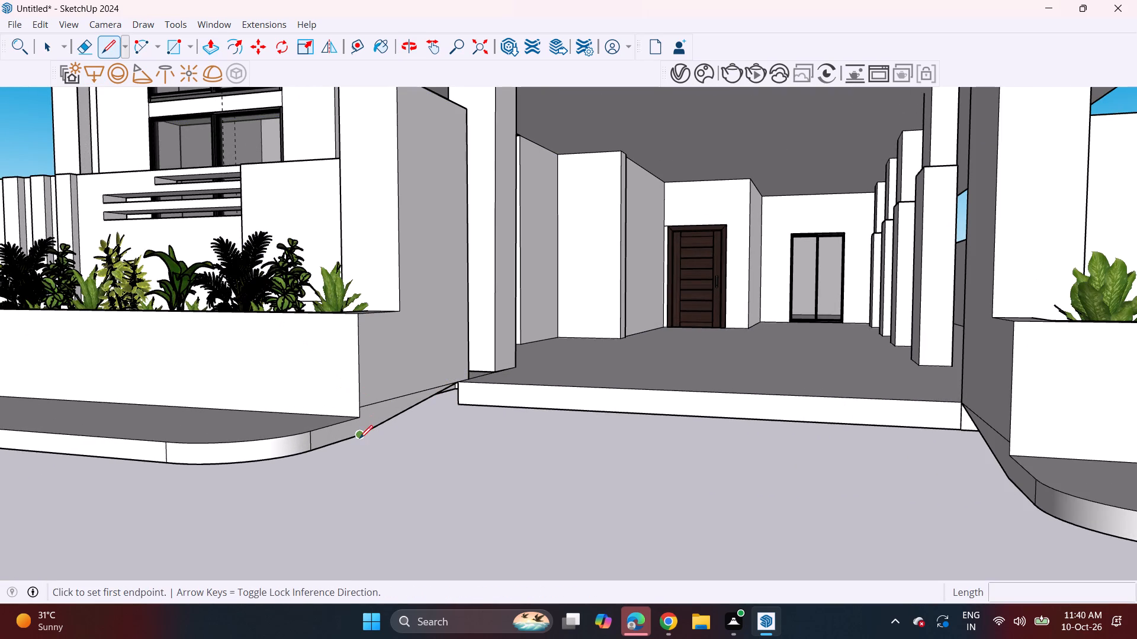
{"action": "left_click_drag", "start_coordinate": [359, 438], "coordinate": [377, 436]}
{"action": "left_click", "coordinate": [457, 407]}
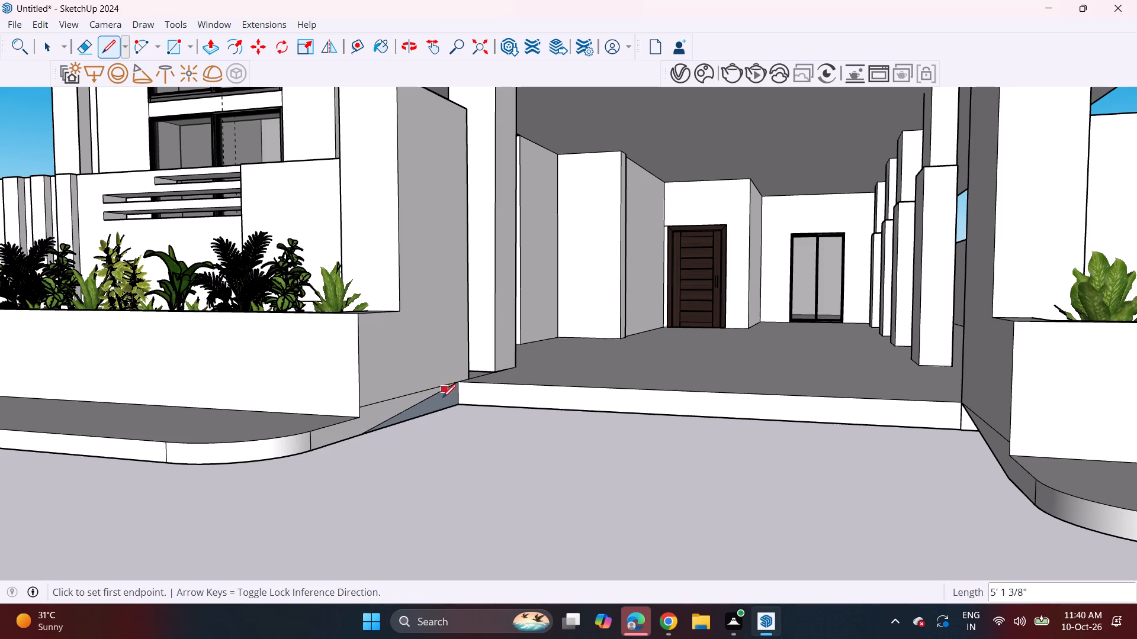
{"action": "left_click", "coordinate": [460, 382]}
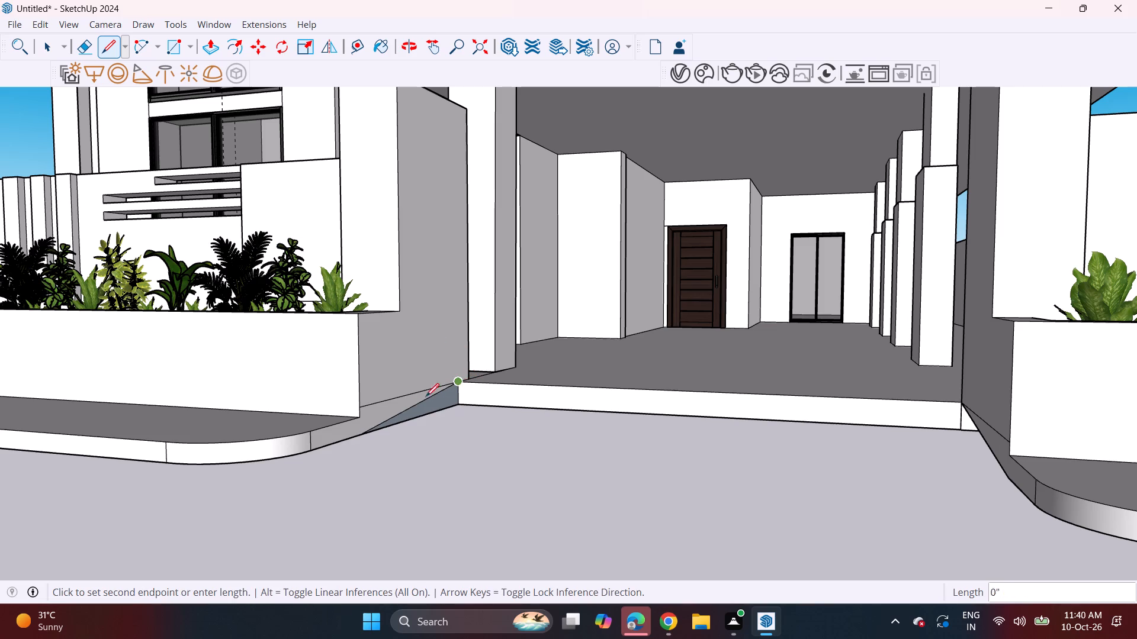
{"action": "left_click", "coordinate": [316, 447]}
Erase the old sloping edge inside the triangular side face beside the long planter.
{"action": "scroll", "coordinate": [398, 418], "scroll_direction": "up", "scroll_amount": 4}
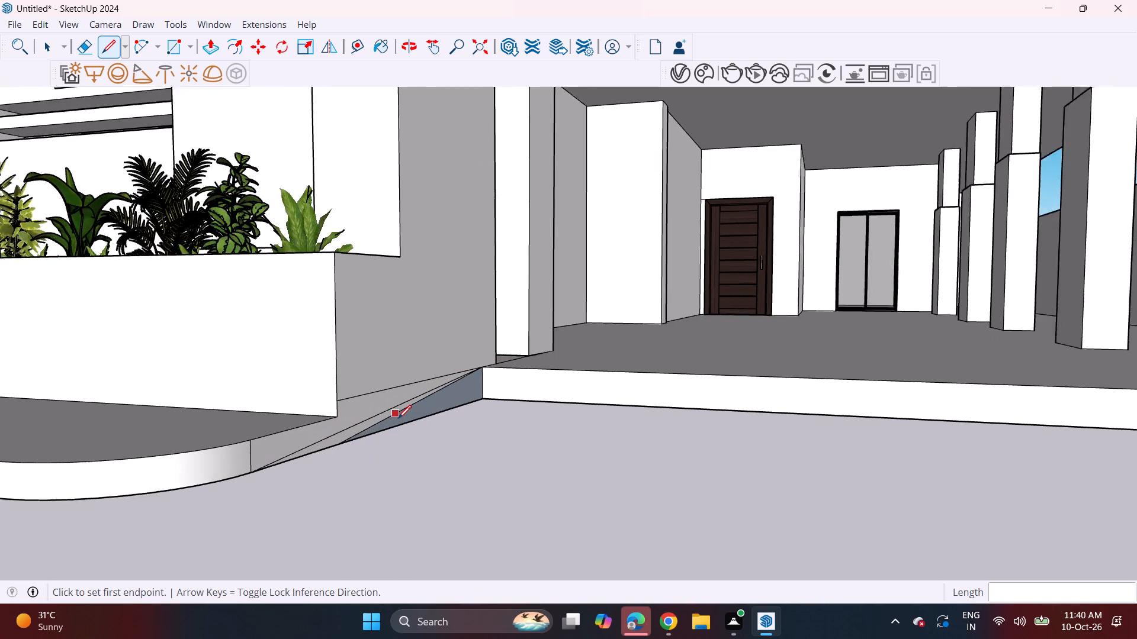
{"action": "scroll", "coordinate": [398, 418], "scroll_direction": "up", "scroll_amount": 3}
{"action": "key", "text": "space"}
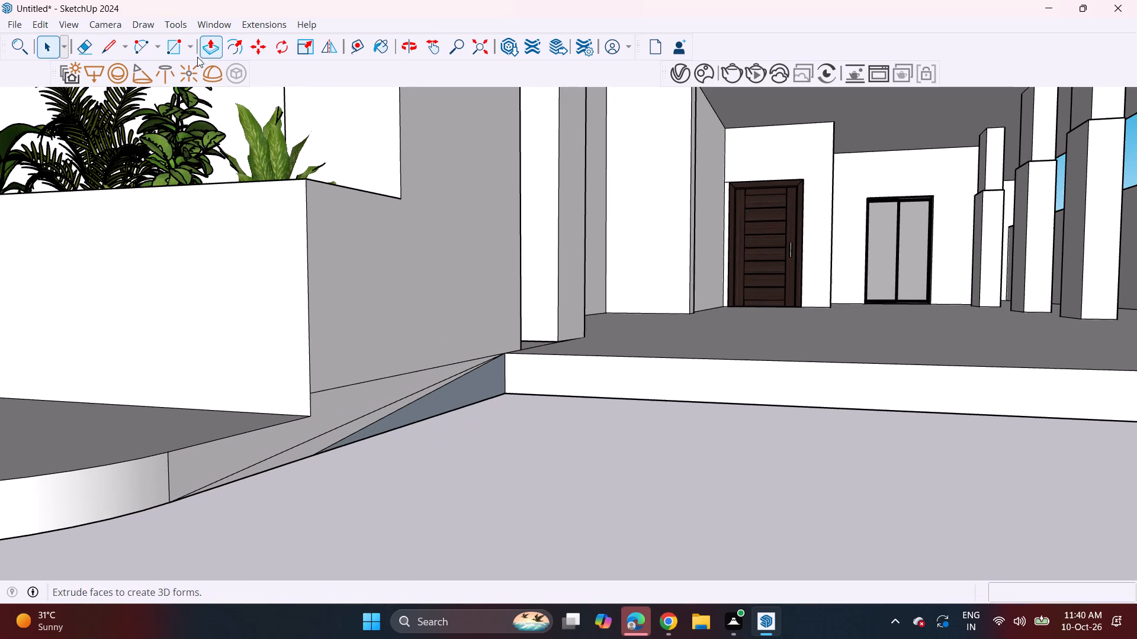
{"action": "left_click", "coordinate": [88, 52]}
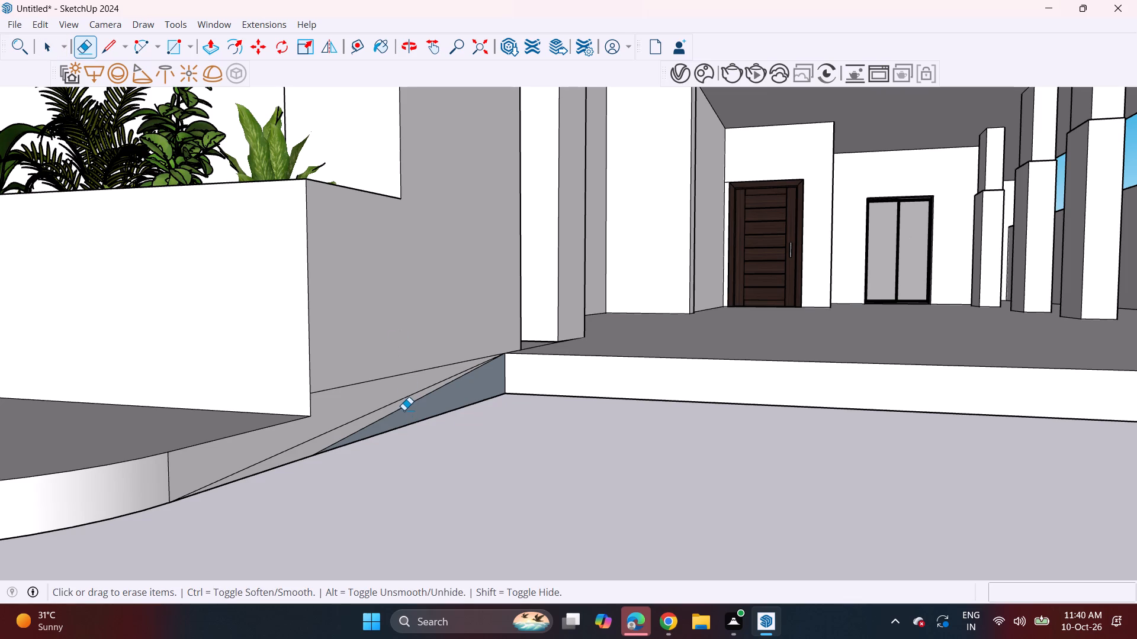
{"action": "left_click", "coordinate": [404, 410]}
{"action": "left_click", "coordinate": [404, 407]}
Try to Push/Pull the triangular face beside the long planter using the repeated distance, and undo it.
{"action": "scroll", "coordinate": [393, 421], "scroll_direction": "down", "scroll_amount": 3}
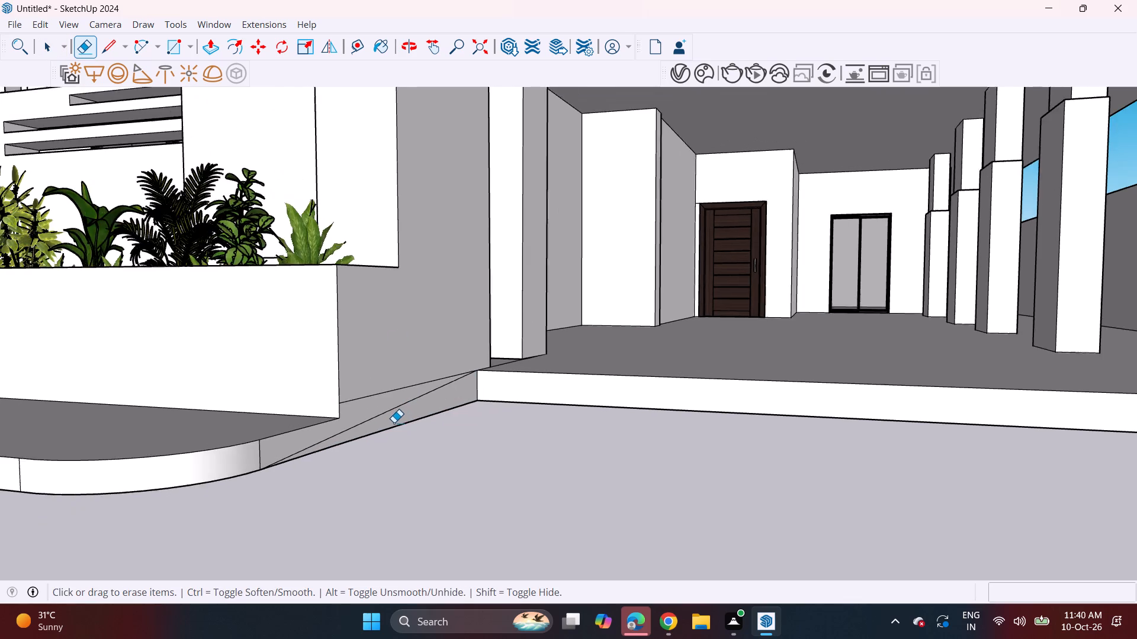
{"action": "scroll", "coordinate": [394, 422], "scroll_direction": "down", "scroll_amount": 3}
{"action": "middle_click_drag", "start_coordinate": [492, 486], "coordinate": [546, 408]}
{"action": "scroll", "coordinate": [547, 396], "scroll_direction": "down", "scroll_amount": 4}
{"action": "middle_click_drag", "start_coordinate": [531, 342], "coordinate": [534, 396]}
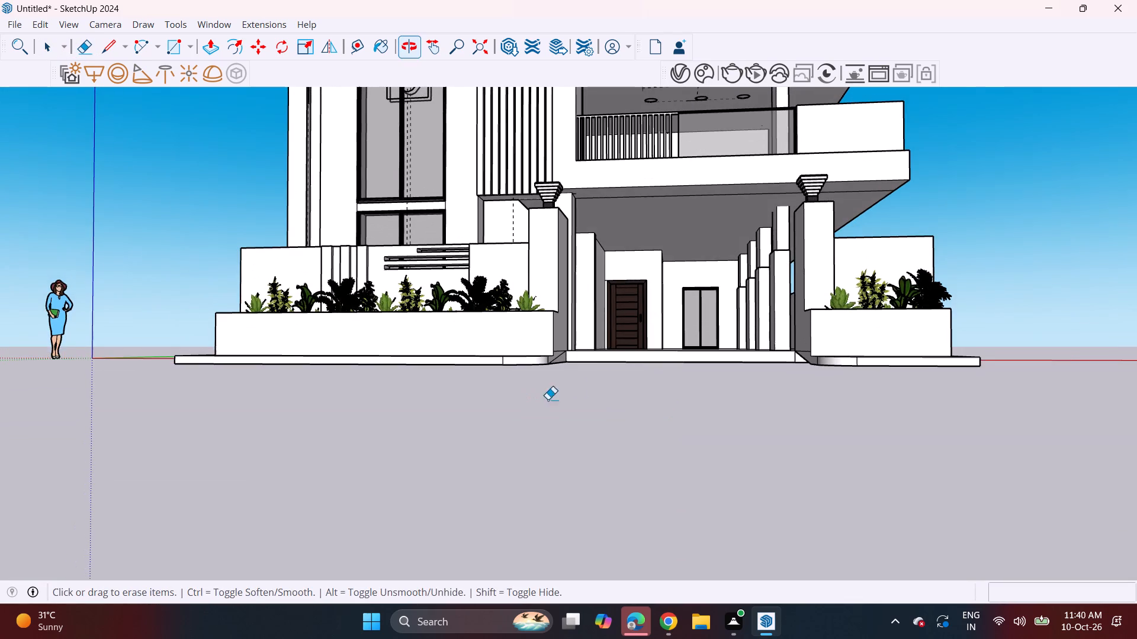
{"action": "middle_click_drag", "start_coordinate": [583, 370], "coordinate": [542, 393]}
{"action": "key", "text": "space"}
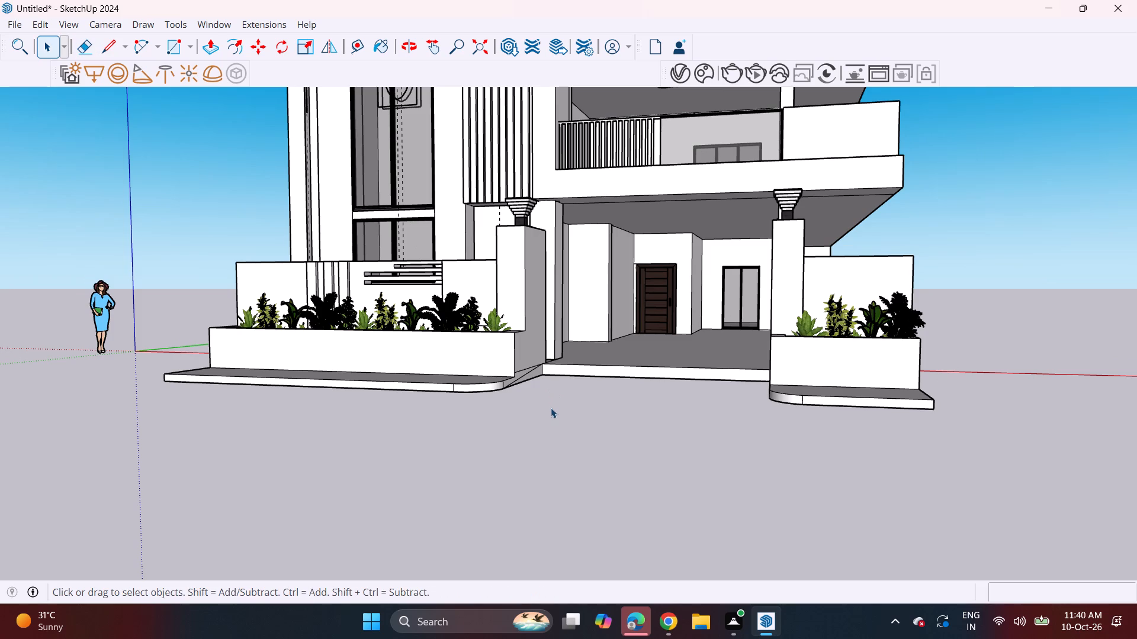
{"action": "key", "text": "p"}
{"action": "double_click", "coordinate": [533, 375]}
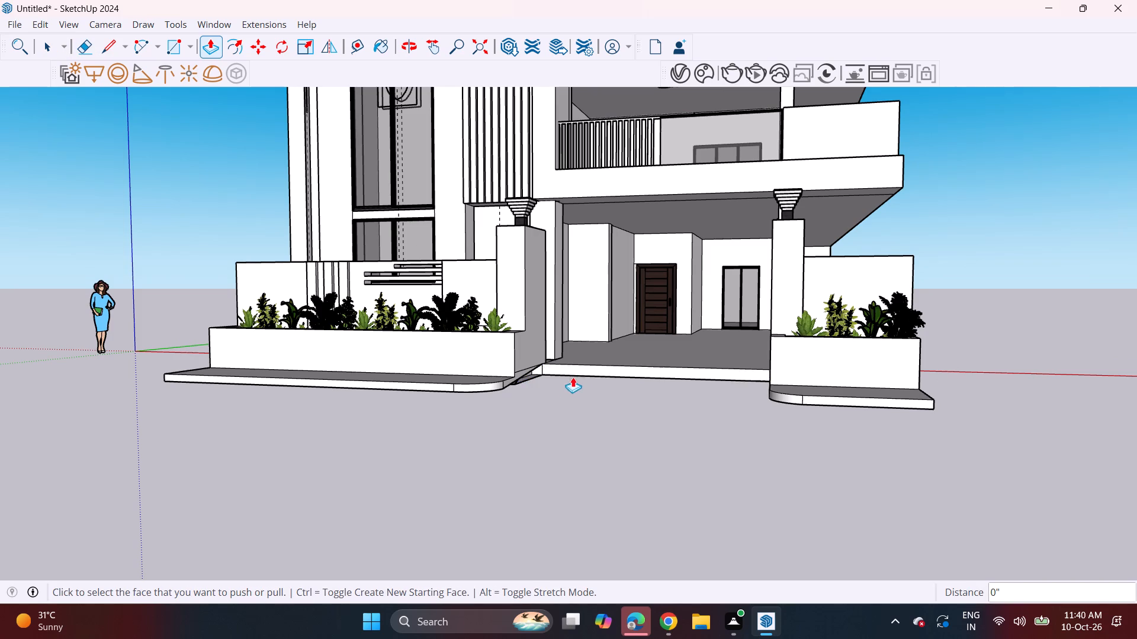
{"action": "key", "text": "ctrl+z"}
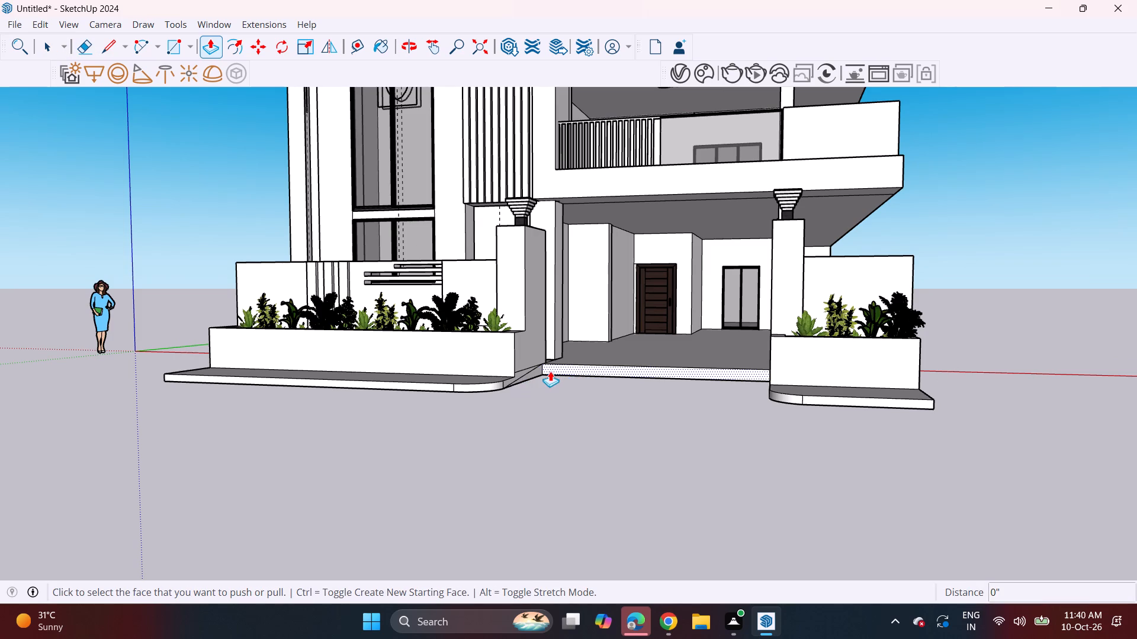
Extrude the triangular side face about 13' 3" across the entrance to the opposite kerb to form a solid sloped ramp.
{"action": "scroll", "coordinate": [525, 381], "scroll_direction": "up", "scroll_amount": 5}
{"action": "left_click", "coordinate": [529, 373]}
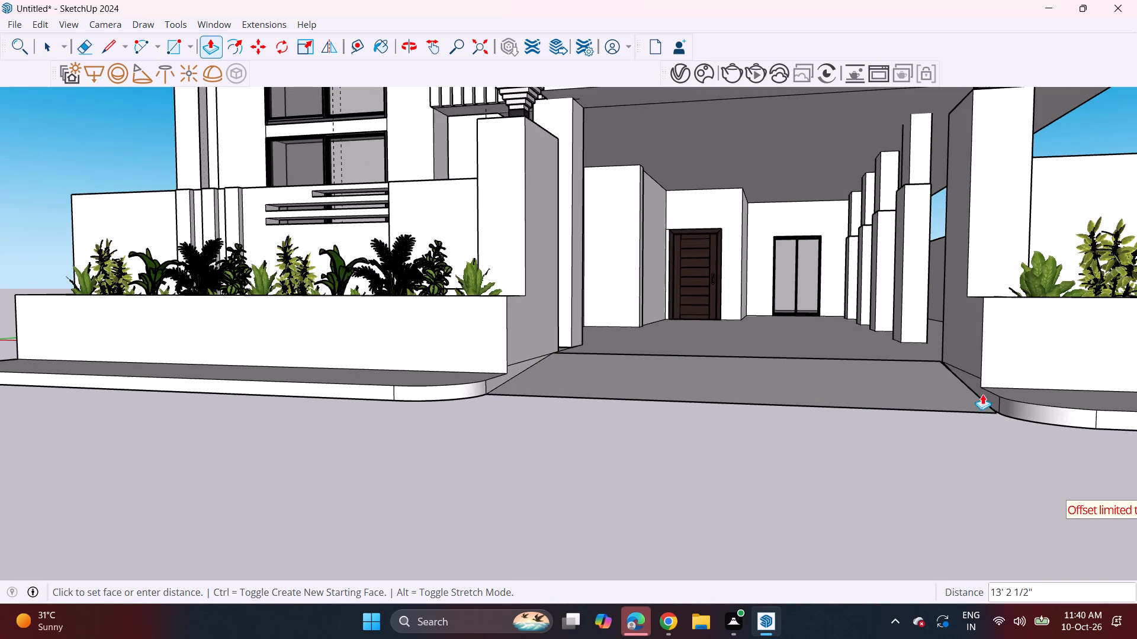
{"action": "left_click", "coordinate": [1005, 398]}
{"action": "scroll", "coordinate": [712, 438], "scroll_direction": "down", "scroll_amount": 5}
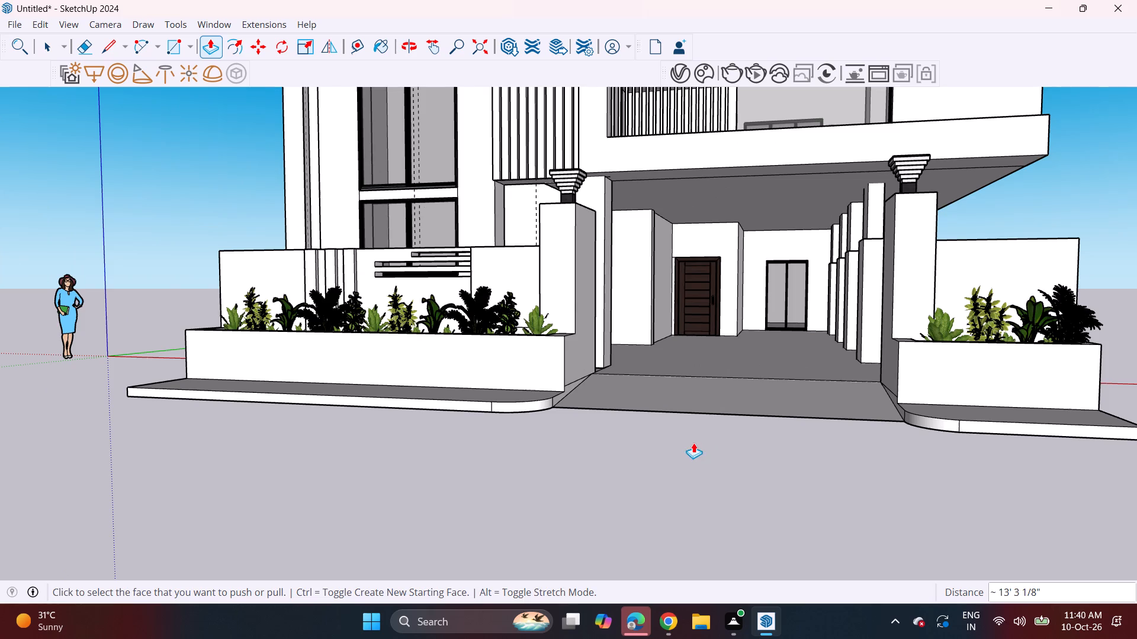
Draw a vertical rotated rectangle 6" high along the rear bottom edge of the building's underside, spanning its full width of about 39' 3".
{"action": "middle_click_drag", "start_coordinate": [693, 443], "coordinate": [659, 435]}
{"action": "middle_click_drag", "start_coordinate": [659, 435], "coordinate": [486, 427]}
{"action": "middle_click_drag", "start_coordinate": [419, 423], "coordinate": [509, 450]}
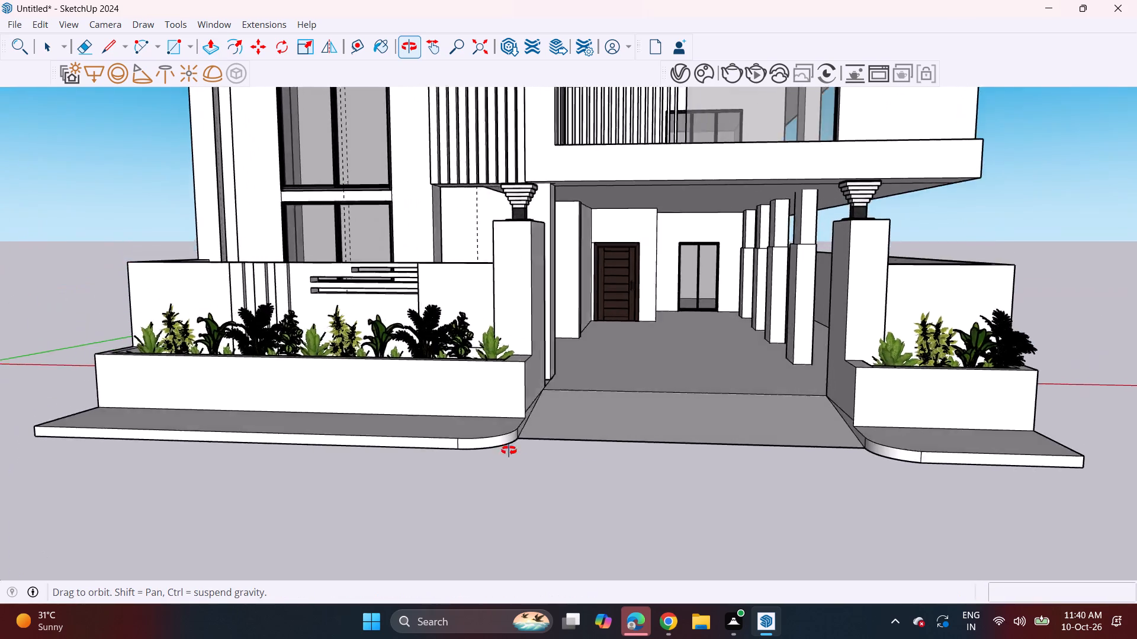
{"action": "middle_click_drag", "start_coordinate": [509, 450], "coordinate": [516, 324]}
{"action": "scroll", "coordinate": [515, 321], "scroll_direction": "down", "scroll_amount": 1}
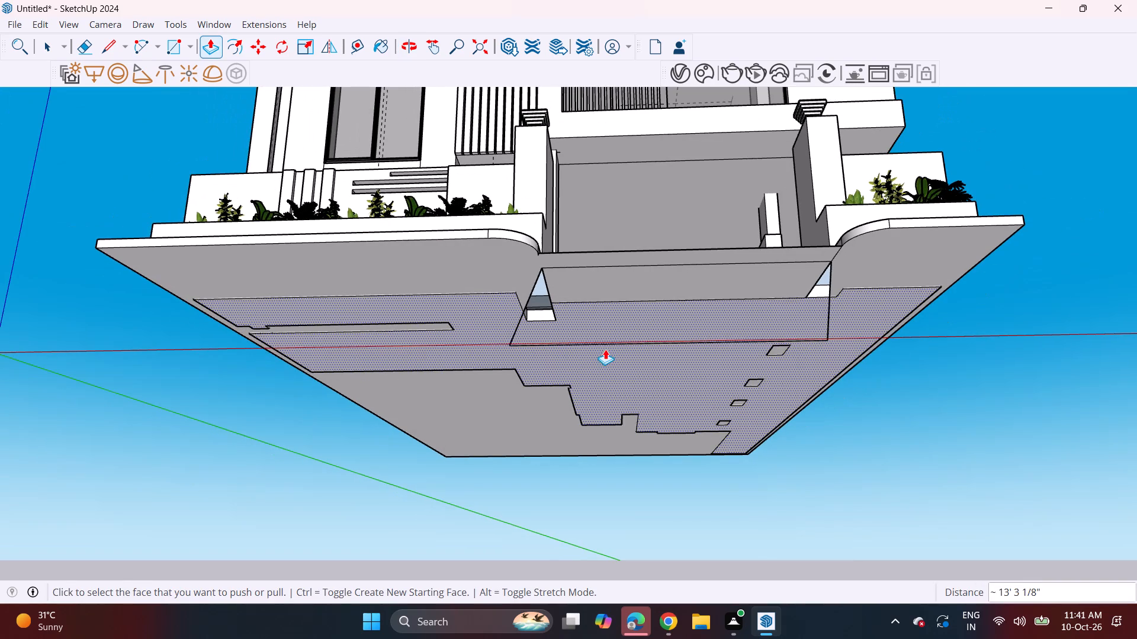
{"action": "middle_click_drag", "start_coordinate": [747, 438], "coordinate": [726, 343]}
{"action": "middle_click_drag", "start_coordinate": [733, 421], "coordinate": [733, 420]}
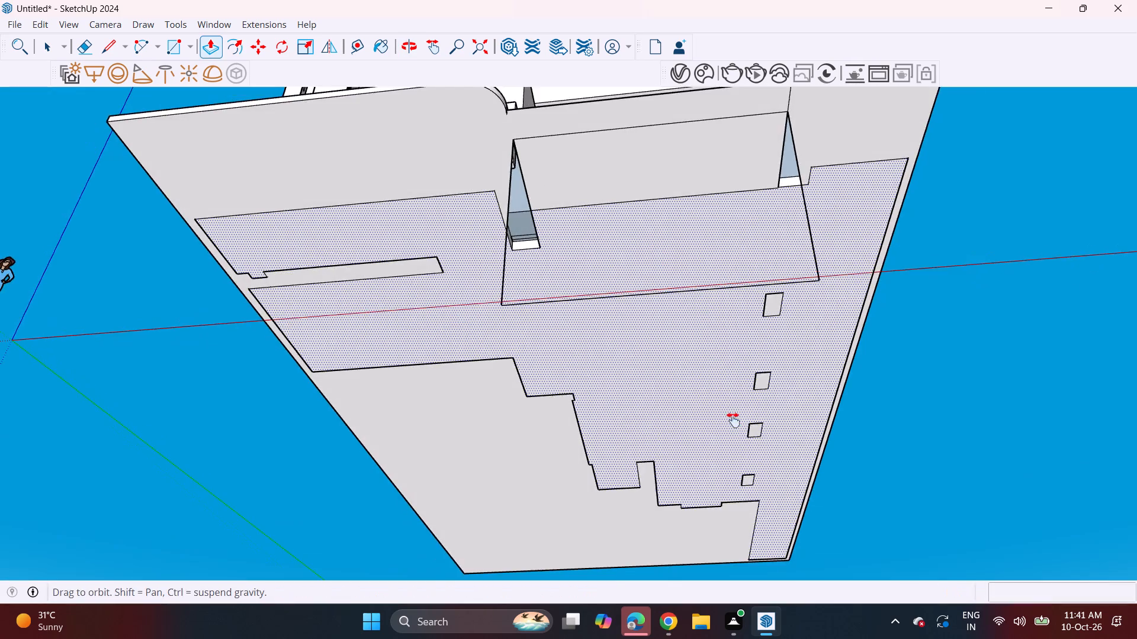
{"action": "middle_click_drag", "start_coordinate": [733, 420], "coordinate": [614, 217]}
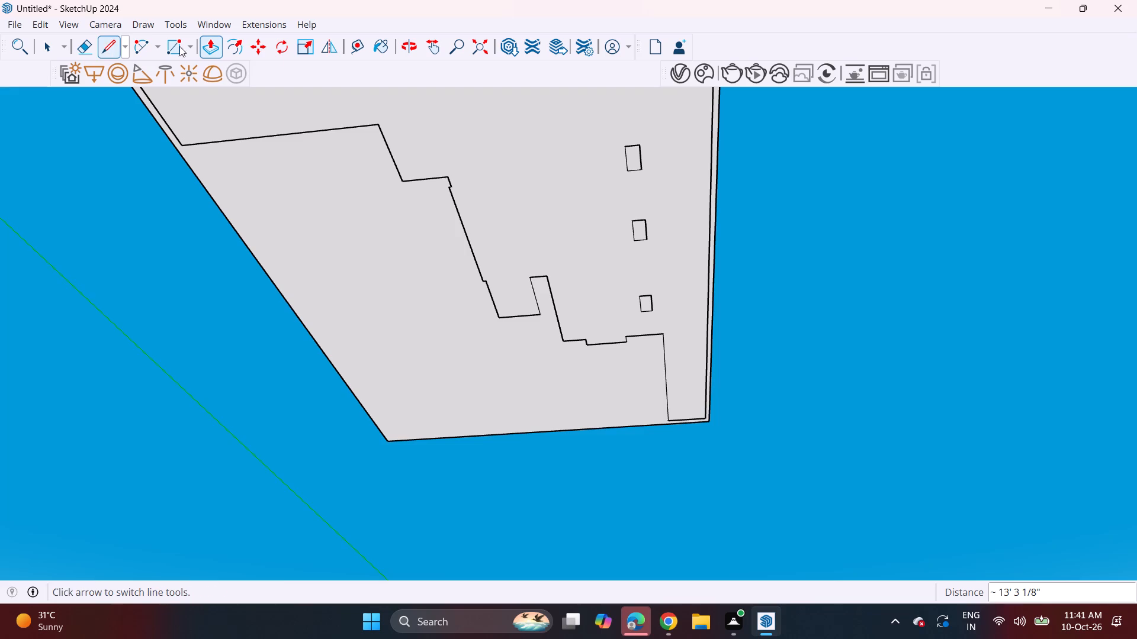
{"action": "left_click", "coordinate": [189, 50]}
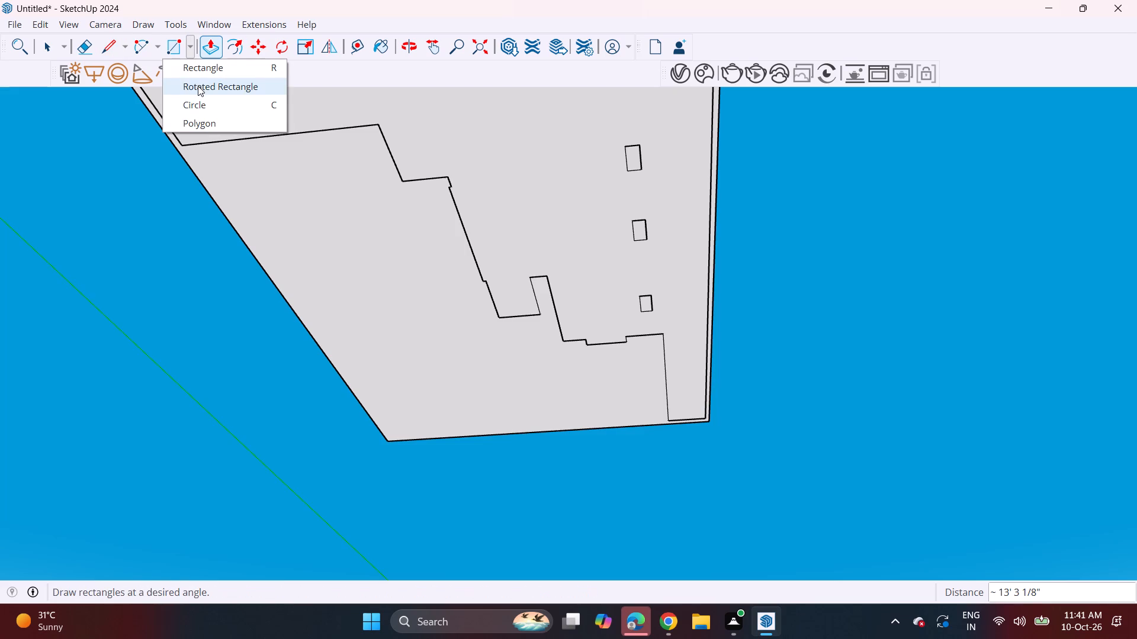
{"action": "left_click", "coordinate": [198, 86]}
{"action": "left_click", "coordinate": [390, 441]}
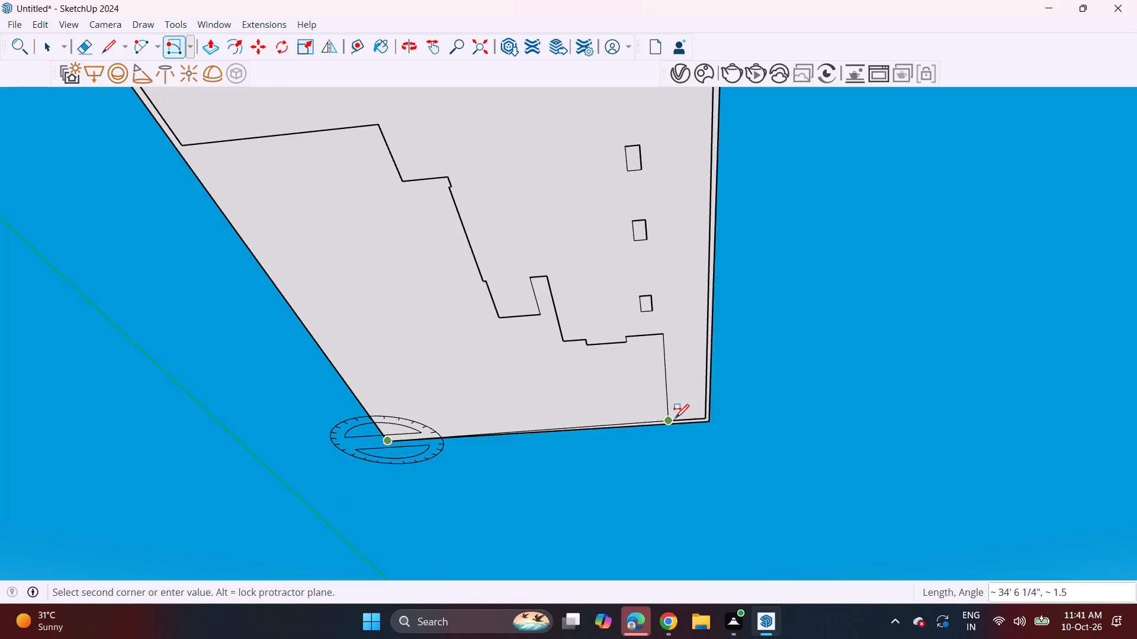
{"action": "left_click", "coordinate": [709, 424]}
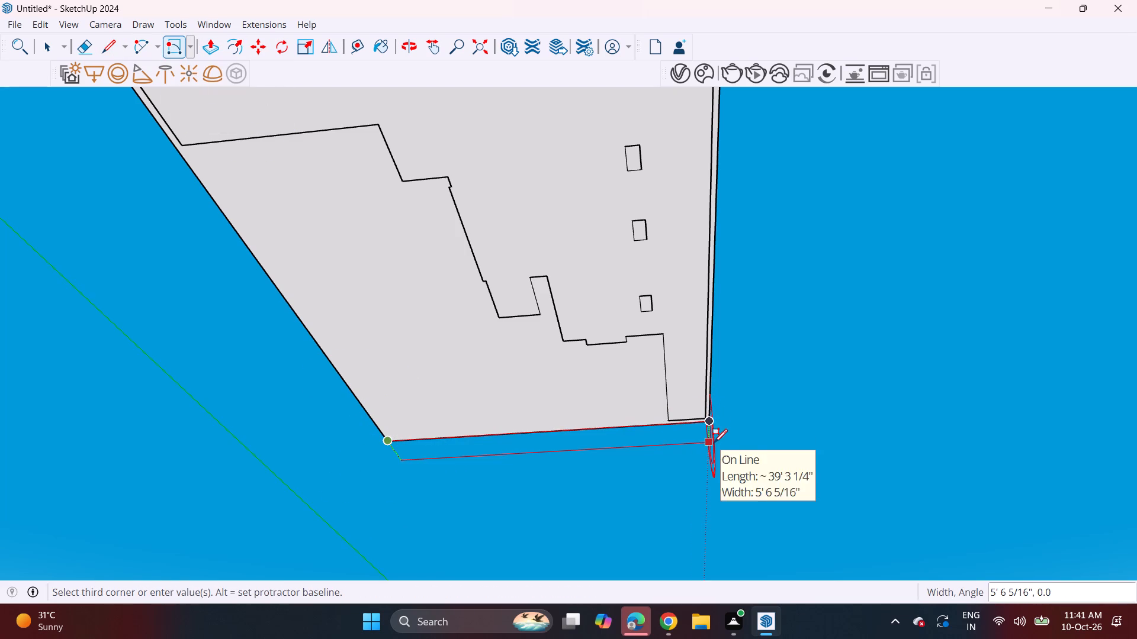
{"action": "middle_click_drag", "start_coordinate": [689, 458], "coordinate": [339, 577]}
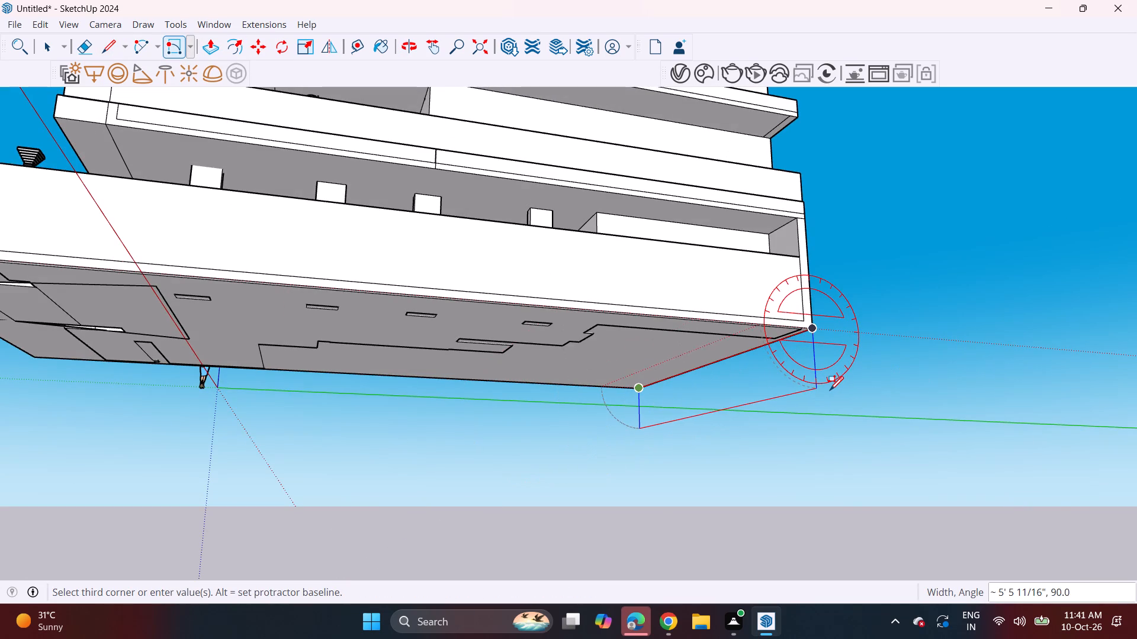
{"action": "key", "text": "6"}
{"action": "key", "text": "Return"}
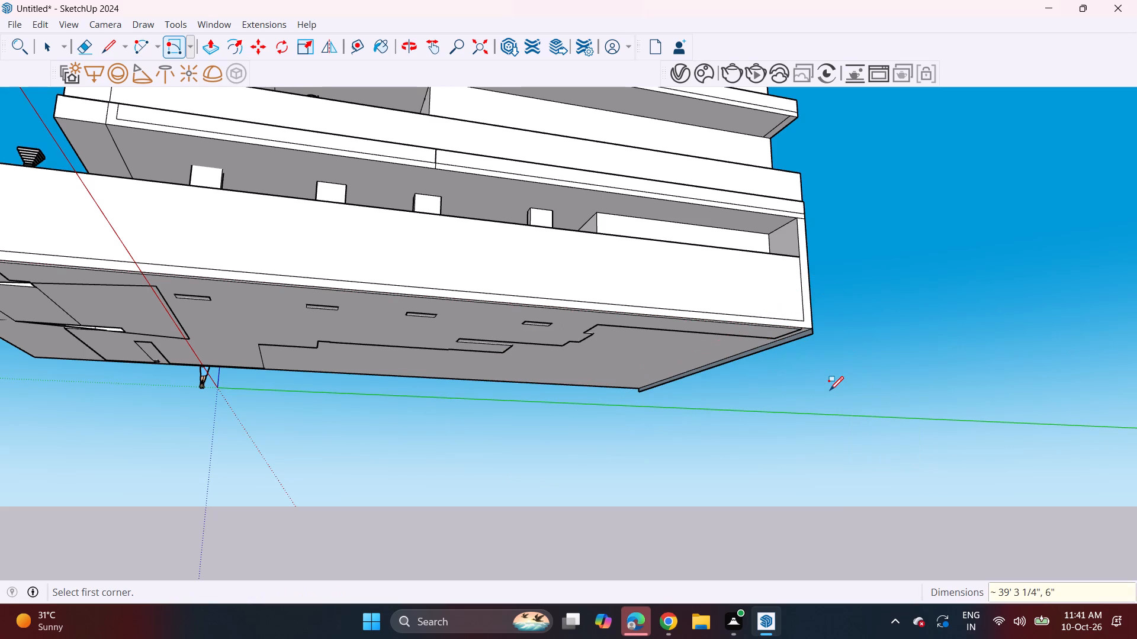
Extrude the 6" strip about 63' forward beneath the building to form a base slab reaching the entrance ramp.
{"action": "scroll", "coordinate": [657, 451], "scroll_direction": "up", "scroll_amount": 4}
{"action": "scroll", "coordinate": [817, 310], "scroll_direction": "up", "scroll_amount": 2}
{"action": "key", "text": "space"}
{"action": "left_click", "coordinate": [830, 288]}
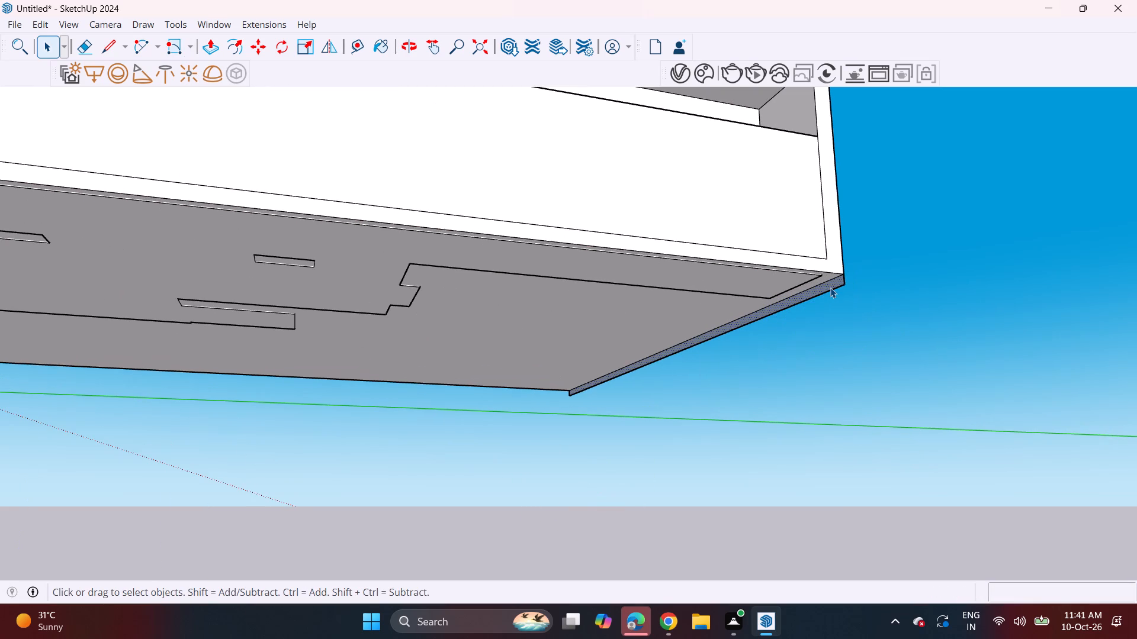
{"action": "key", "text": "p"}
{"action": "key", "text": "Escape"}
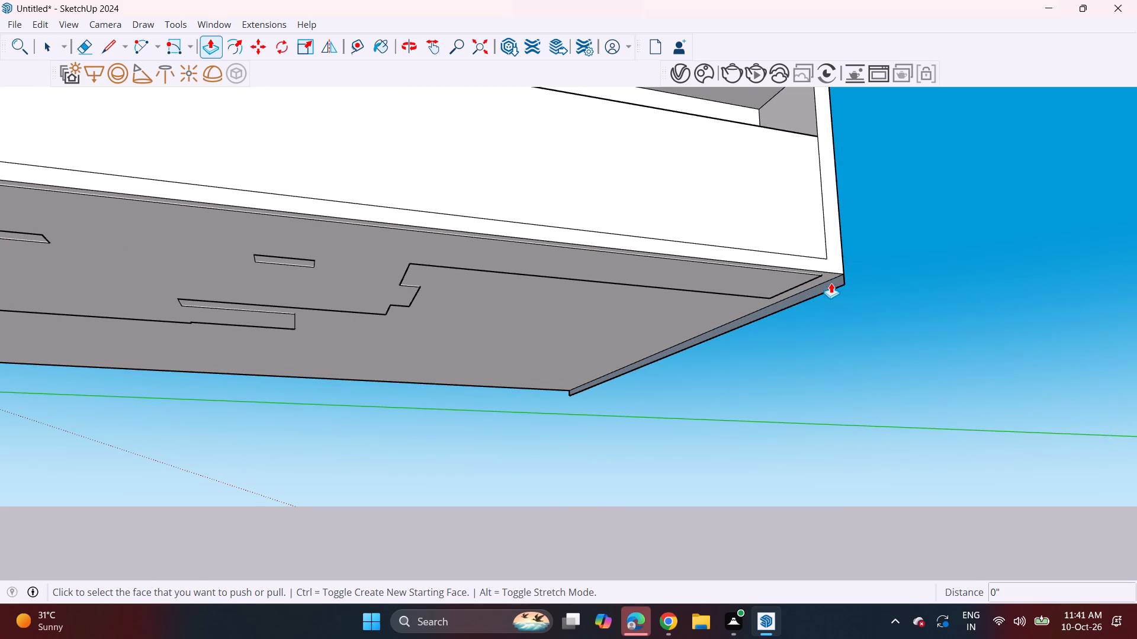
{"action": "left_click", "coordinate": [833, 283]}
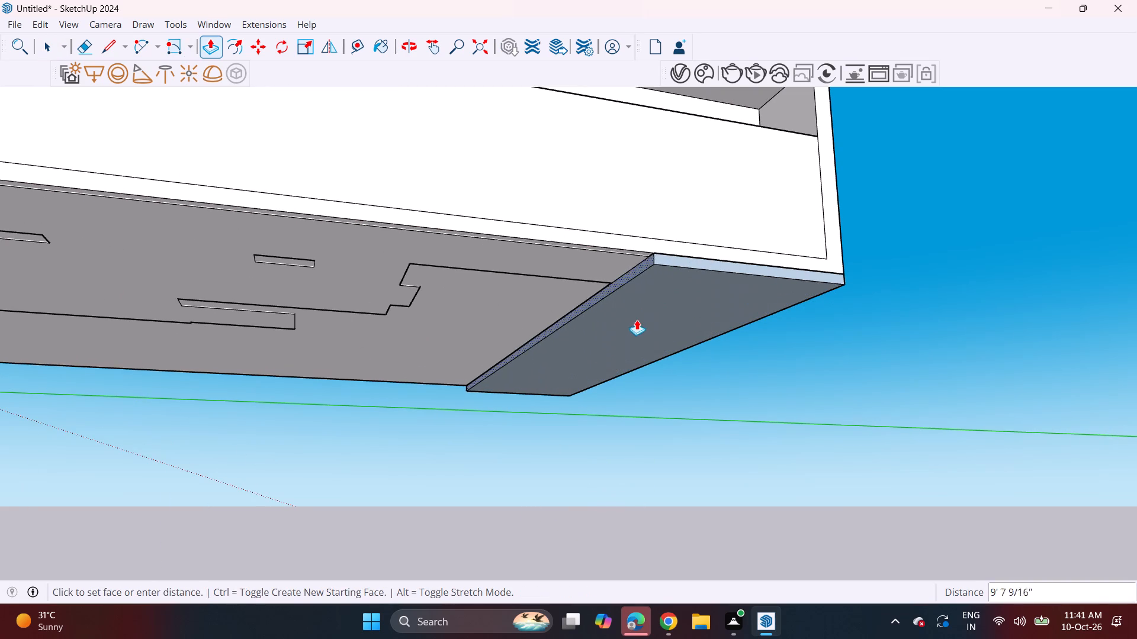
{"action": "scroll", "coordinate": [574, 335], "scroll_direction": "down", "scroll_amount": 8}
{"action": "middle_click_drag", "start_coordinate": [423, 315], "coordinate": [924, 437], "text": "shift"}
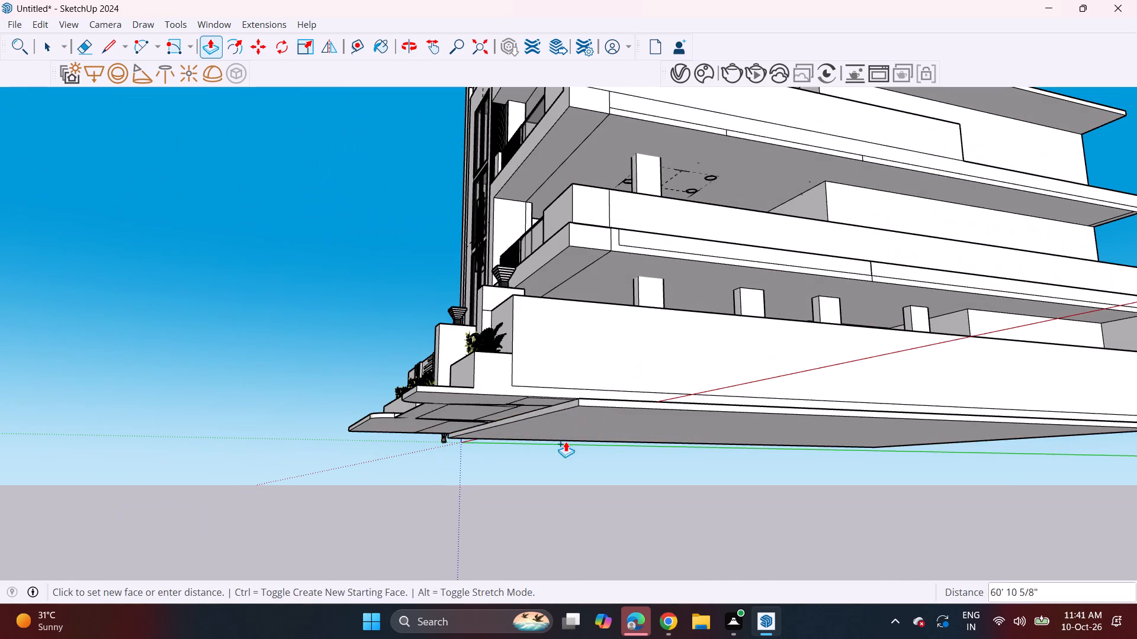
{"action": "middle_click_drag", "start_coordinate": [509, 434], "coordinate": [767, 557]}
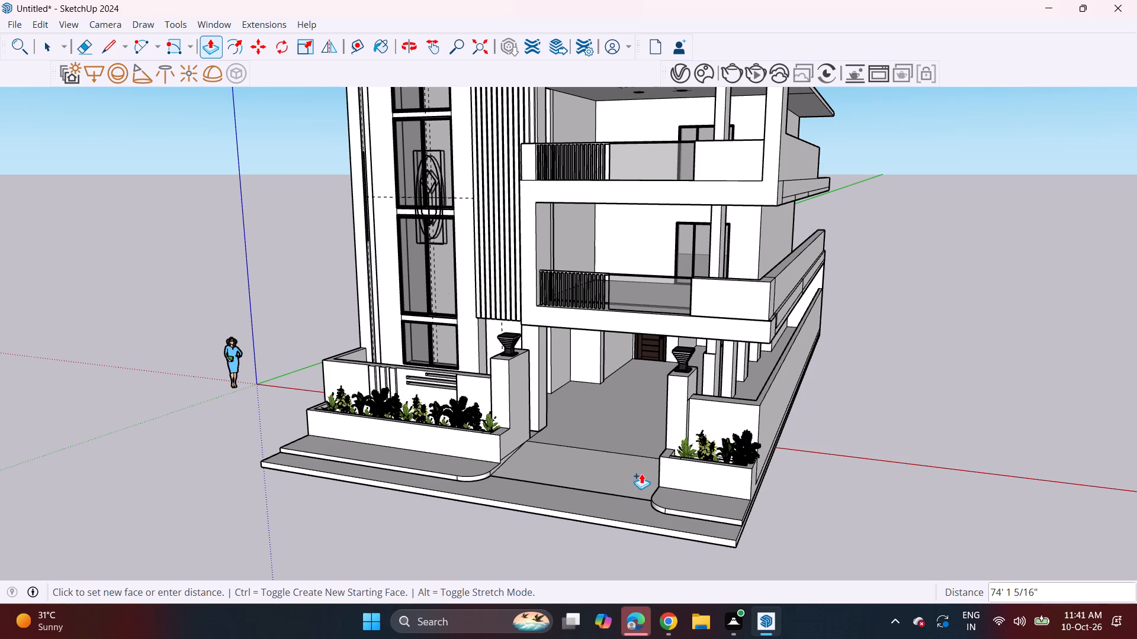
{"action": "left_click", "coordinate": [602, 455]}
Extrude the base slab's front face about 6' 11" forward to the ramp's front edge.
{"action": "middle_click_drag", "start_coordinate": [616, 498], "coordinate": [672, 379]}
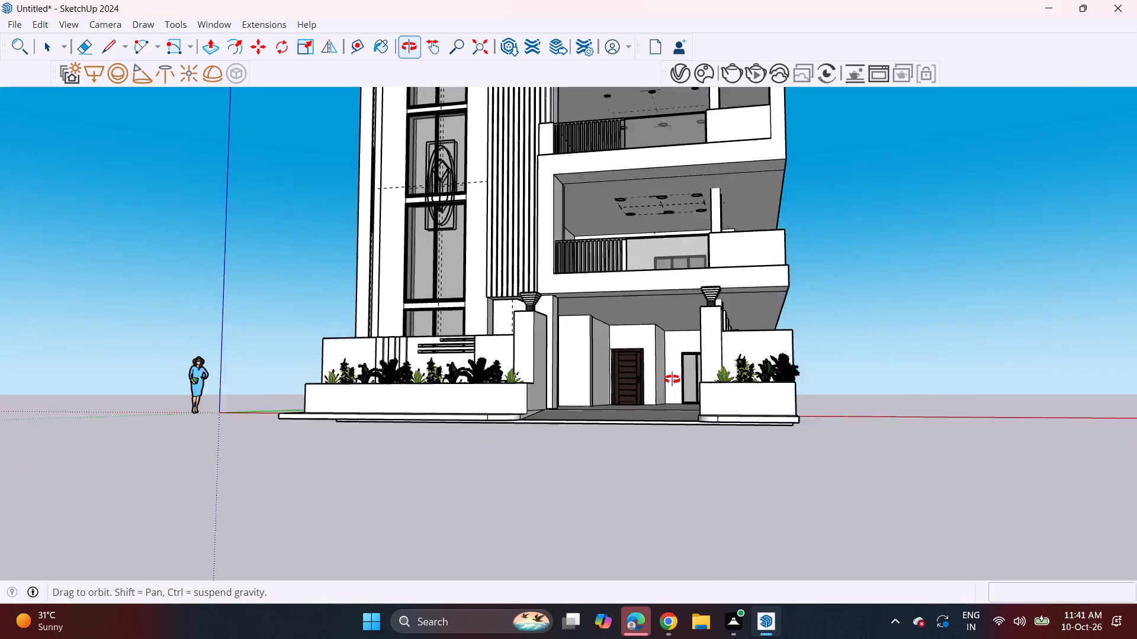
{"action": "middle_click_drag", "start_coordinate": [672, 379], "coordinate": [679, 354]}
{"action": "scroll", "coordinate": [648, 391], "scroll_direction": "up", "scroll_amount": 4}
{"action": "left_click", "coordinate": [641, 393]}
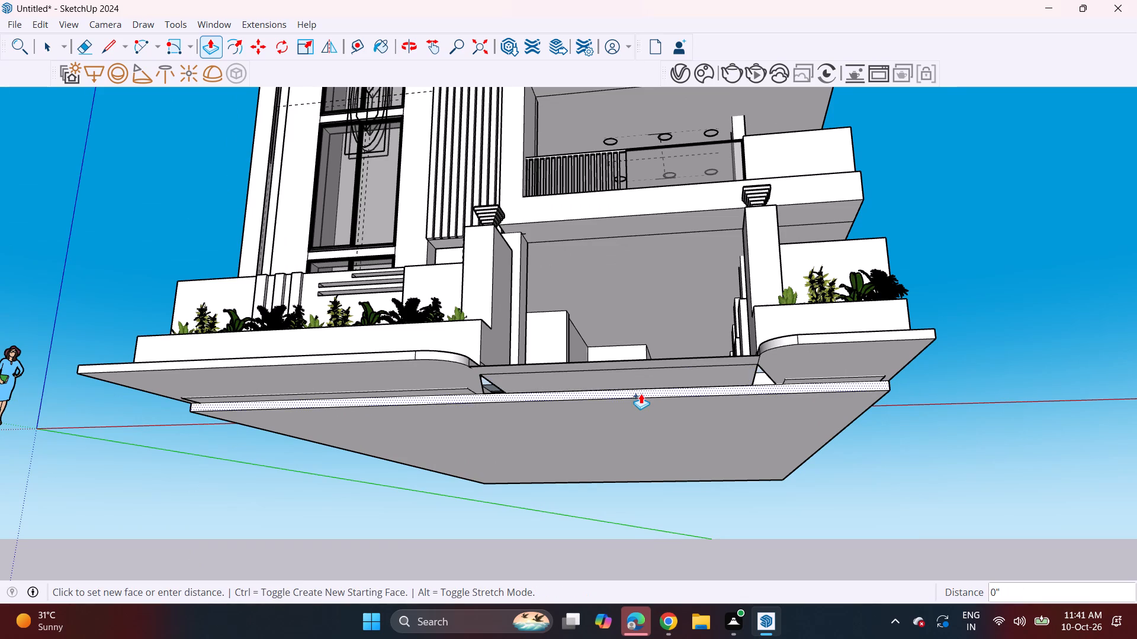
{"action": "middle_click_drag", "start_coordinate": [649, 364], "coordinate": [638, 543]}
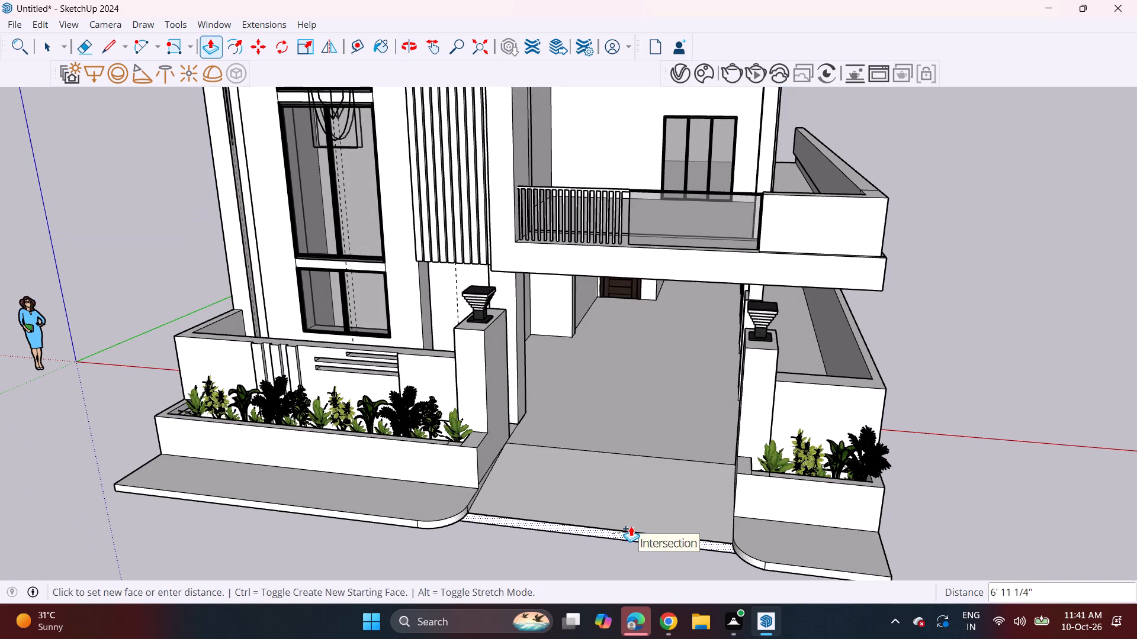
{"action": "left_click", "coordinate": [631, 526]}
Extrude the base slab's front face another 24' 6 1/4" forward to form the ground in front of the kerbs.
{"action": "middle_click_drag", "start_coordinate": [645, 522], "coordinate": [717, 362]}
{"action": "middle_click_drag", "start_coordinate": [717, 362], "coordinate": [711, 357]}
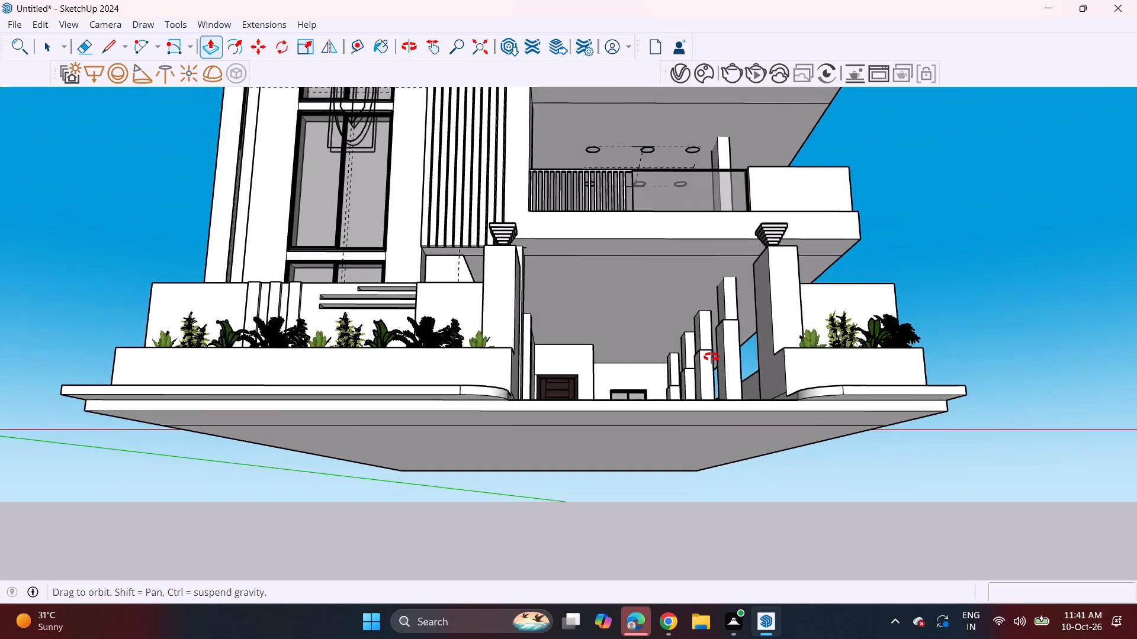
{"action": "middle_click_drag", "start_coordinate": [711, 357], "coordinate": [711, 356]}
{"action": "middle_click_drag", "start_coordinate": [671, 405], "coordinate": [662, 471]}
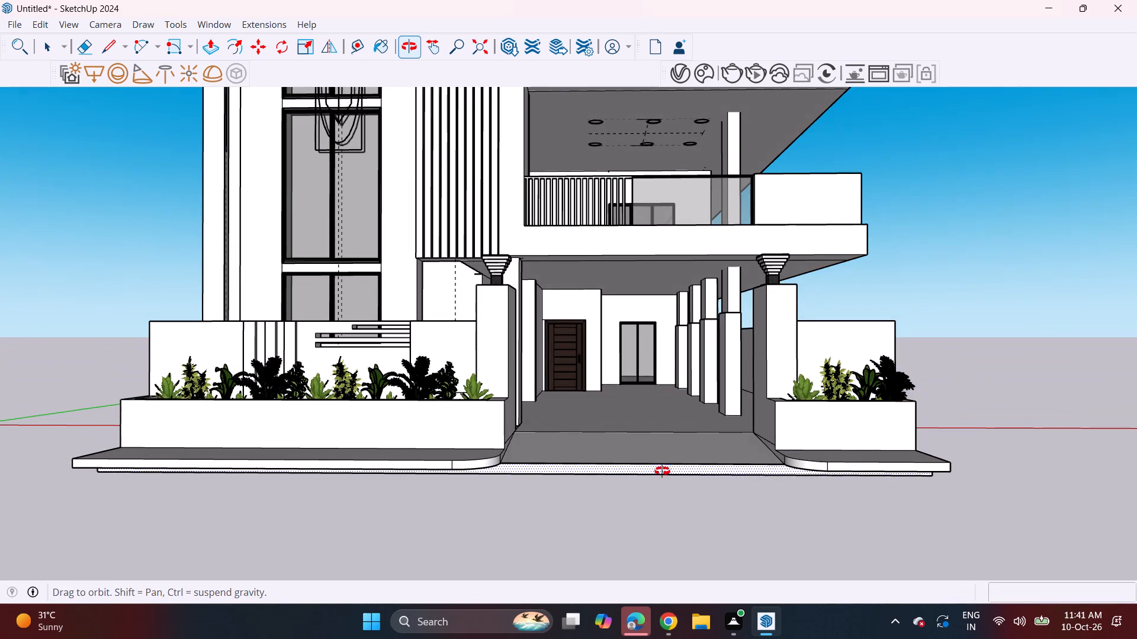
{"action": "middle_click_drag", "start_coordinate": [662, 471], "coordinate": [661, 473]}
{"action": "left_click", "coordinate": [664, 472]}
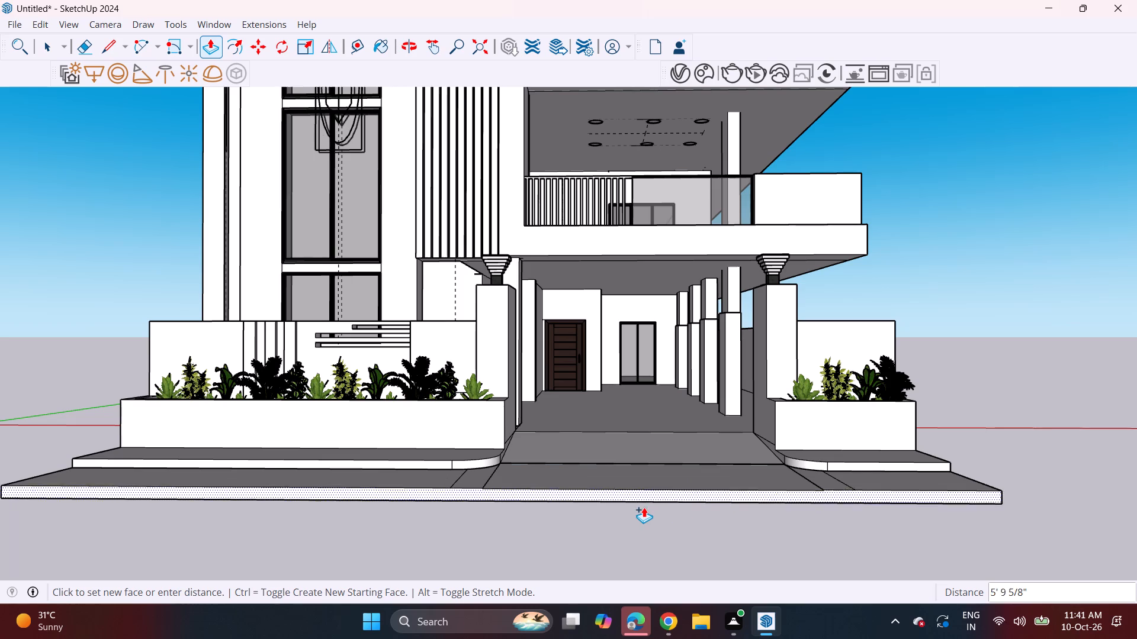
{"action": "scroll", "coordinate": [644, 506], "scroll_direction": "down", "scroll_amount": 7}
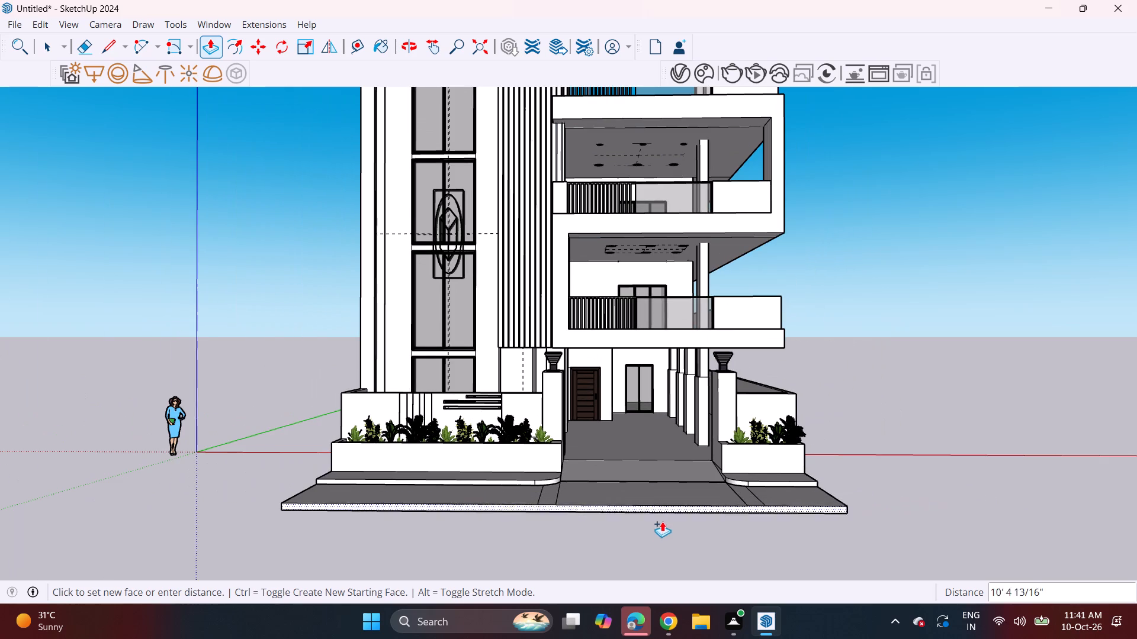
{"action": "scroll", "coordinate": [655, 548], "scroll_direction": "down", "scroll_amount": 3}
{"action": "middle_click_drag", "start_coordinate": [655, 548], "coordinate": [567, 509]}
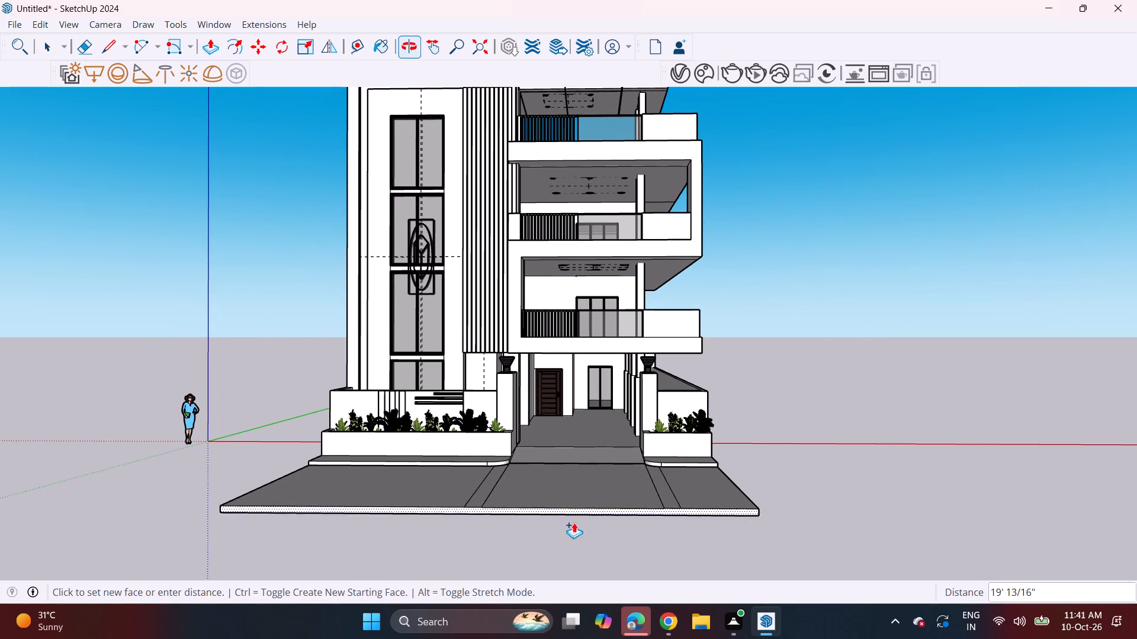
{"action": "left_click", "coordinate": [575, 528]}
Erase the vertical seam lines on the base slab's side face below the boundary wall beside the short planter.
{"action": "middle_click_drag", "start_coordinate": [714, 462], "coordinate": [497, 496]}
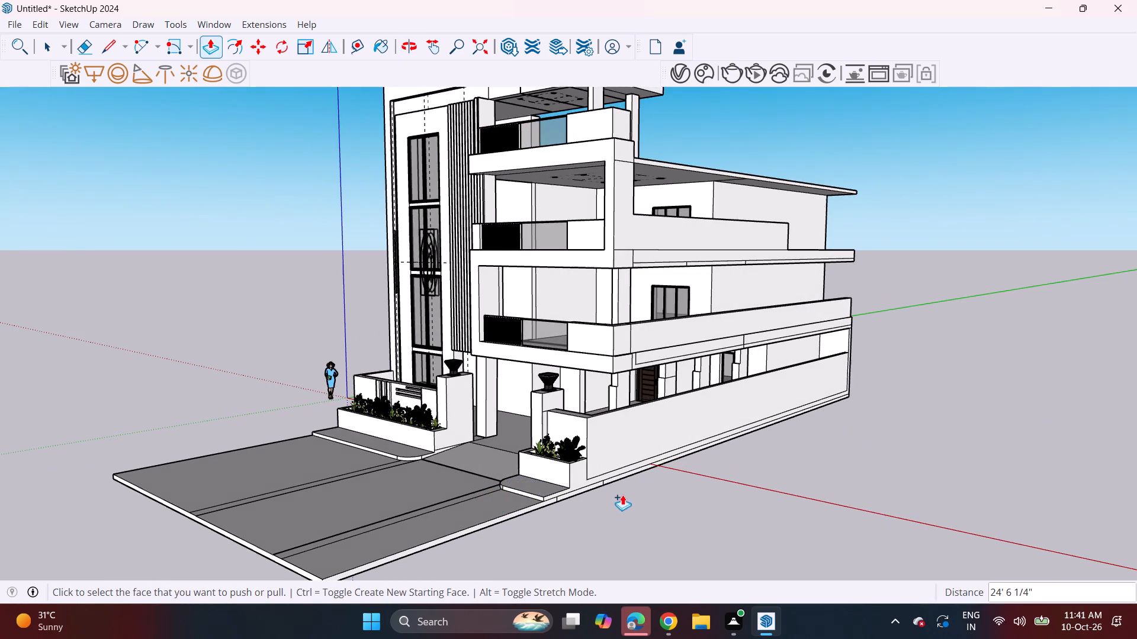
{"action": "scroll", "coordinate": [604, 485], "scroll_direction": "up", "scroll_amount": 8}
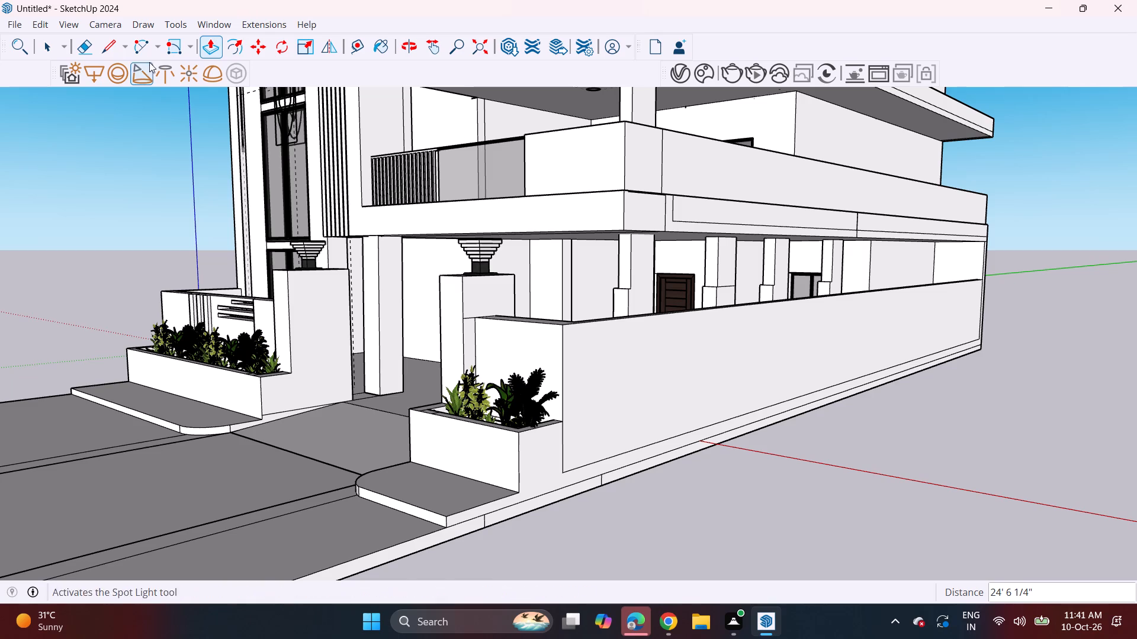
{"action": "left_click_drag", "start_coordinate": [89, 50], "coordinate": [97, 52]}
{"action": "scroll", "coordinate": [549, 441], "scroll_direction": "up", "scroll_amount": 2}
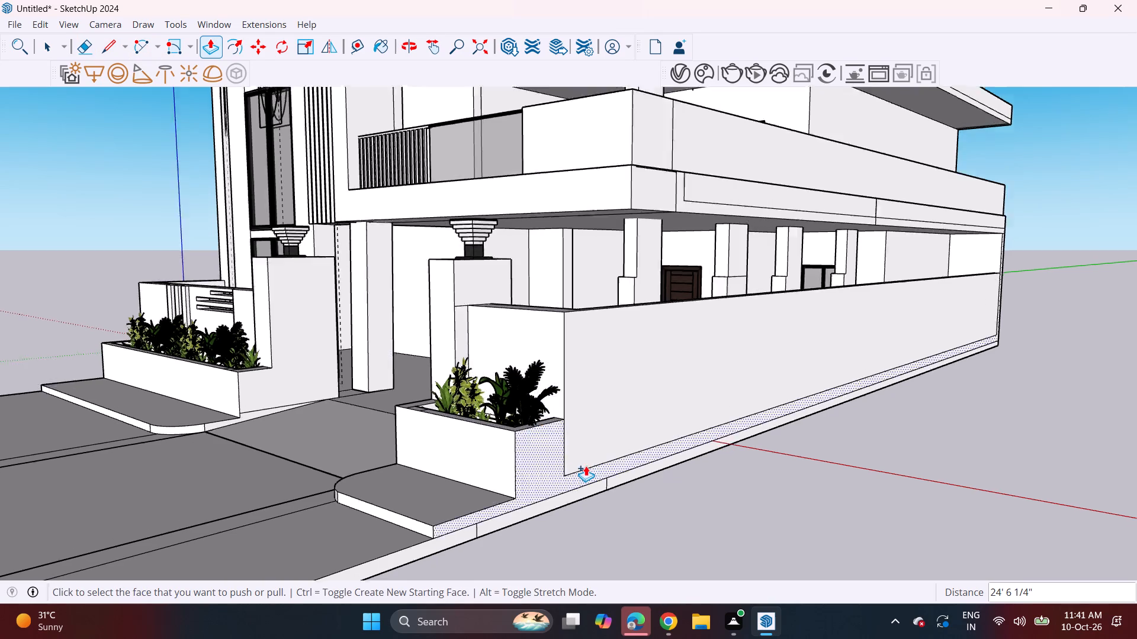
{"action": "scroll", "coordinate": [586, 466], "scroll_direction": "up", "scroll_amount": 6}
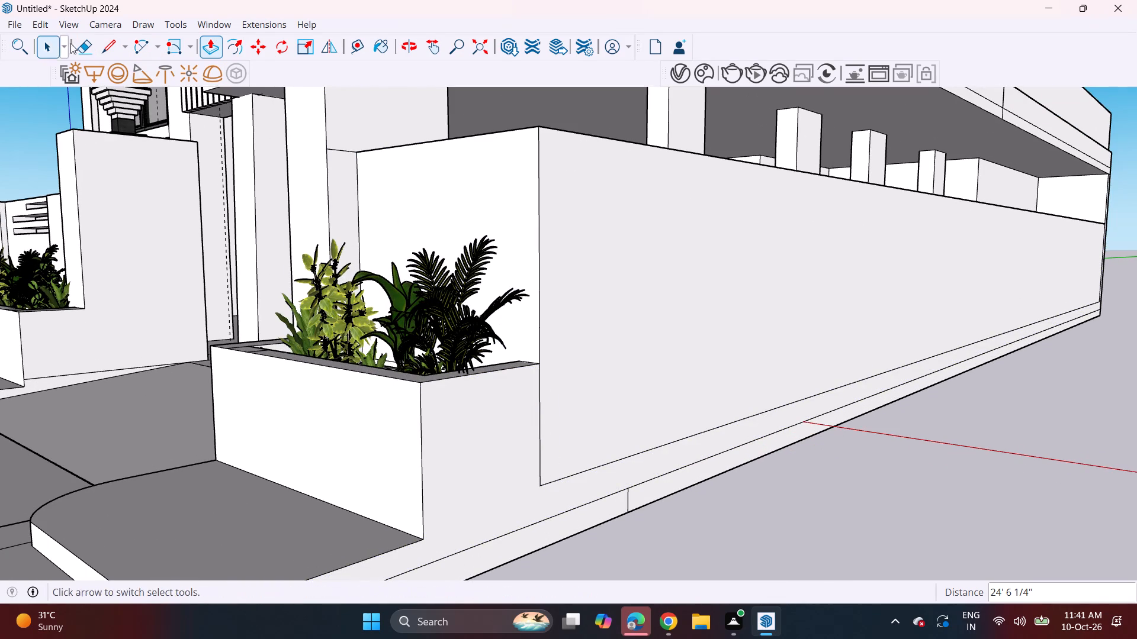
{"action": "left_click", "coordinate": [84, 45]}
{"action": "scroll", "coordinate": [593, 453], "scroll_direction": "up", "scroll_amount": 2}
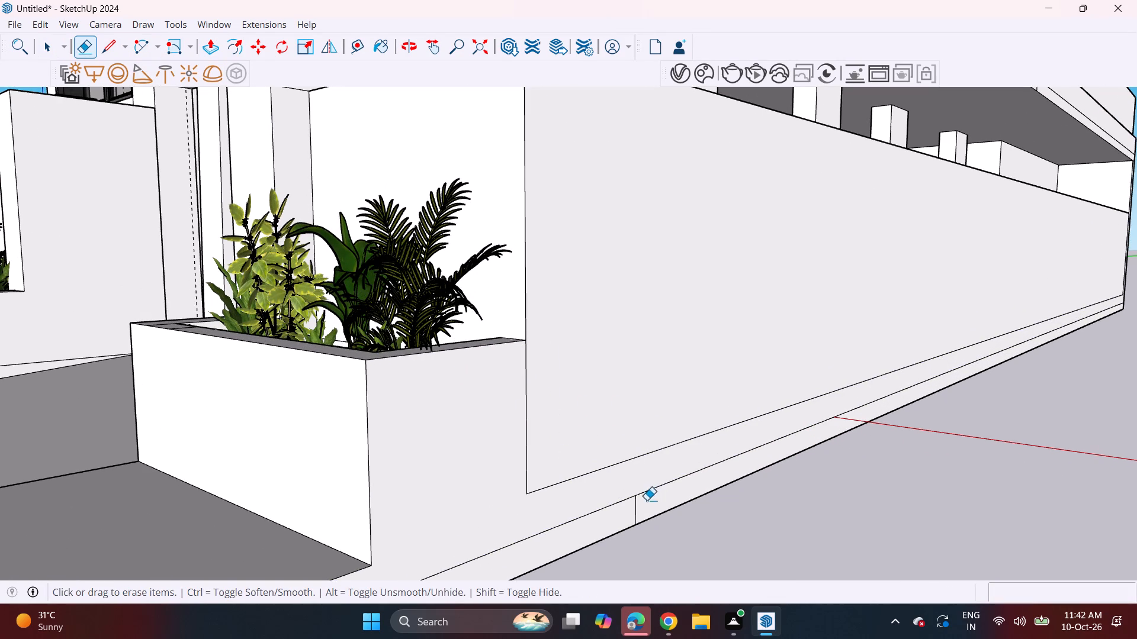
{"action": "left_click_drag", "start_coordinate": [635, 511], "coordinate": [631, 519]}
{"action": "scroll", "coordinate": [616, 519], "scroll_direction": "down", "scroll_amount": 4}
{"action": "middle_click_drag", "start_coordinate": [599, 496], "coordinate": [670, 304]}
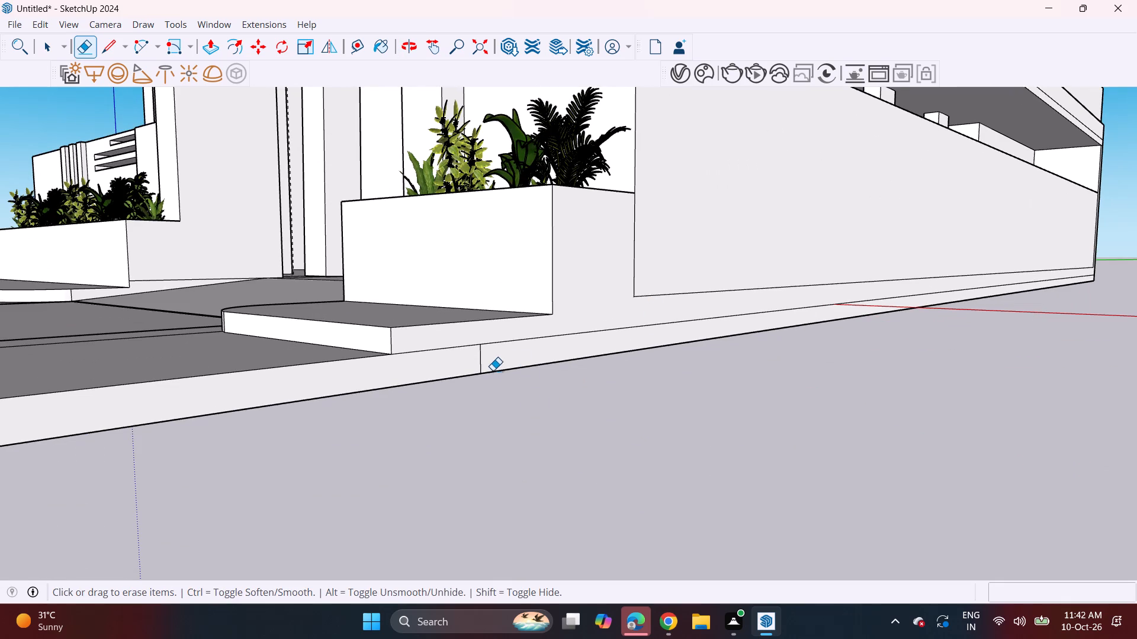
{"action": "double_click", "coordinate": [480, 364]}
Erase the vertical seam line on the base slab's opposite side face, on the long planter's side.
{"action": "middle_click_drag", "start_coordinate": [658, 334], "coordinate": [1125, 305]}
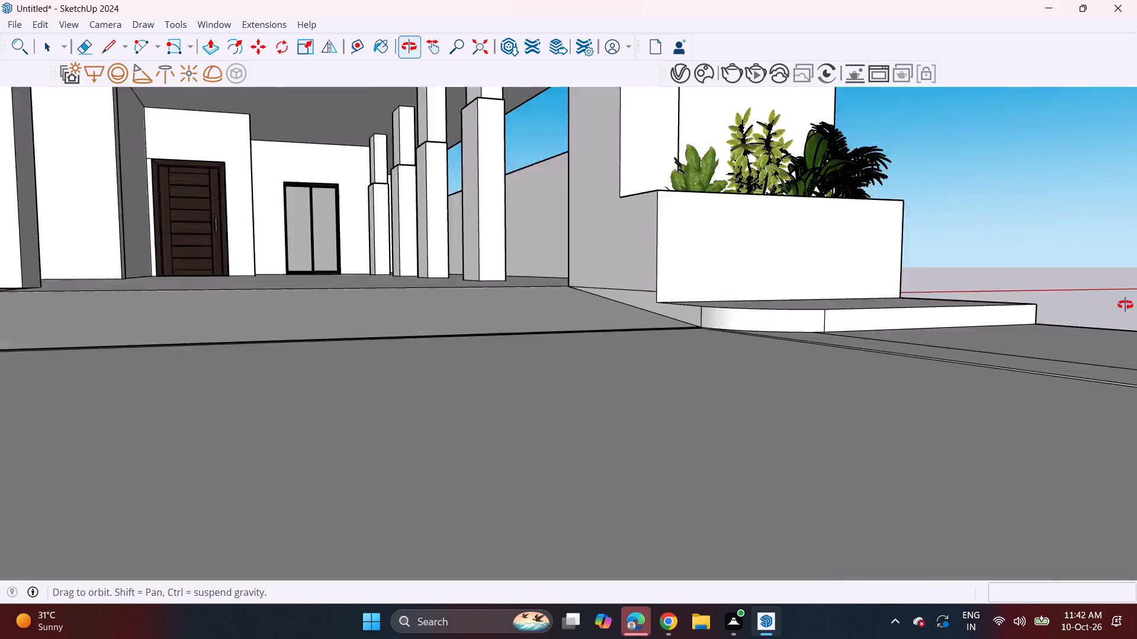
{"action": "middle_click_drag", "start_coordinate": [1125, 305], "coordinate": [1136, 294]}
{"action": "scroll", "coordinate": [448, 308], "scroll_direction": "down", "scroll_amount": 20}
{"action": "scroll", "coordinate": [448, 308], "scroll_direction": "down", "scroll_amount": 1}
{"action": "middle_click_drag", "start_coordinate": [386, 251], "coordinate": [456, 280]}
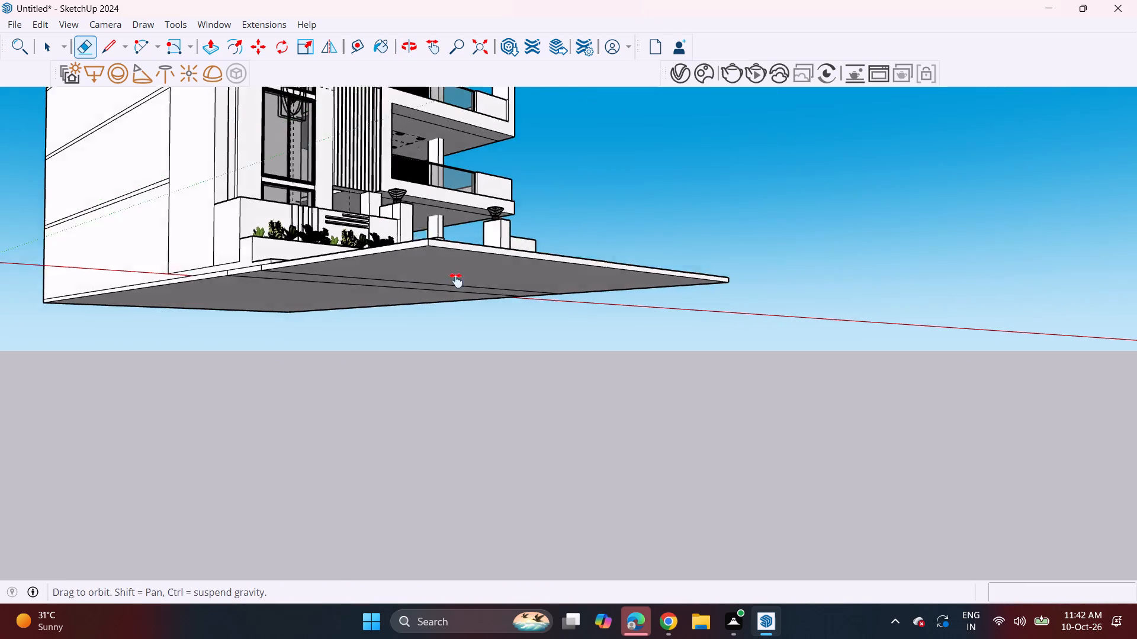
{"action": "middle_click_drag", "start_coordinate": [456, 280], "coordinate": [568, 330]}
{"action": "scroll", "coordinate": [356, 325], "scroll_direction": "up", "scroll_amount": 9}
{"action": "left_click", "coordinate": [340, 311]}
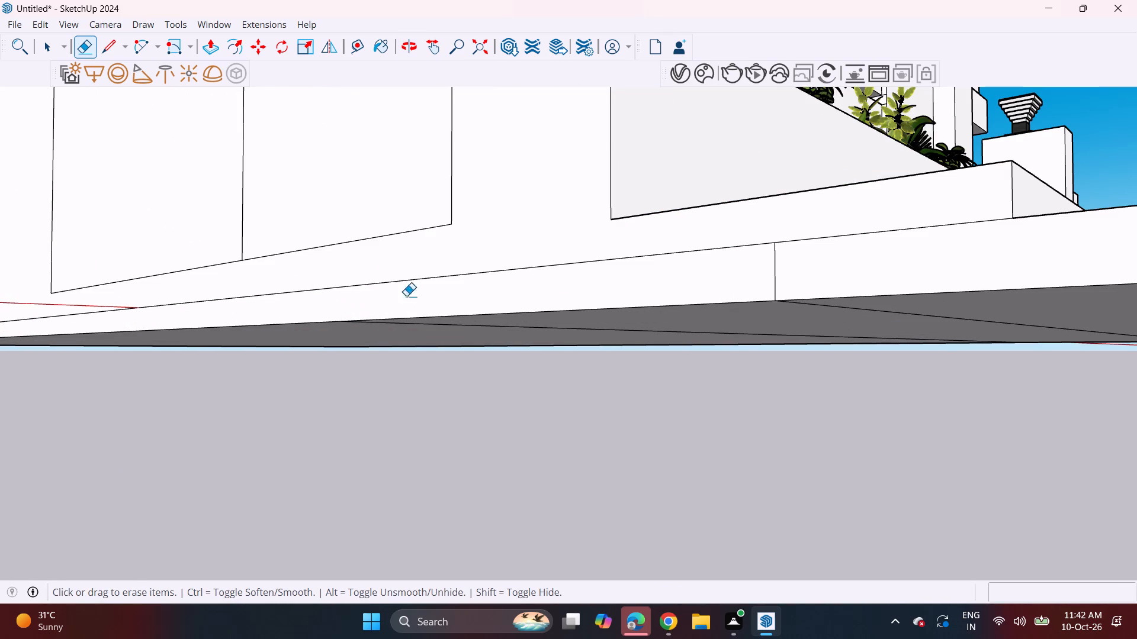
{"action": "left_click_drag", "start_coordinate": [783, 265], "coordinate": [721, 264]}
Extrude the base slab's side face beside the short planter's boundary wall outward about 22' 7/16".
{"action": "scroll", "coordinate": [741, 296], "scroll_direction": "down", "scroll_amount": 3}
{"action": "middle_click_drag", "start_coordinate": [773, 309], "coordinate": [538, 360]}
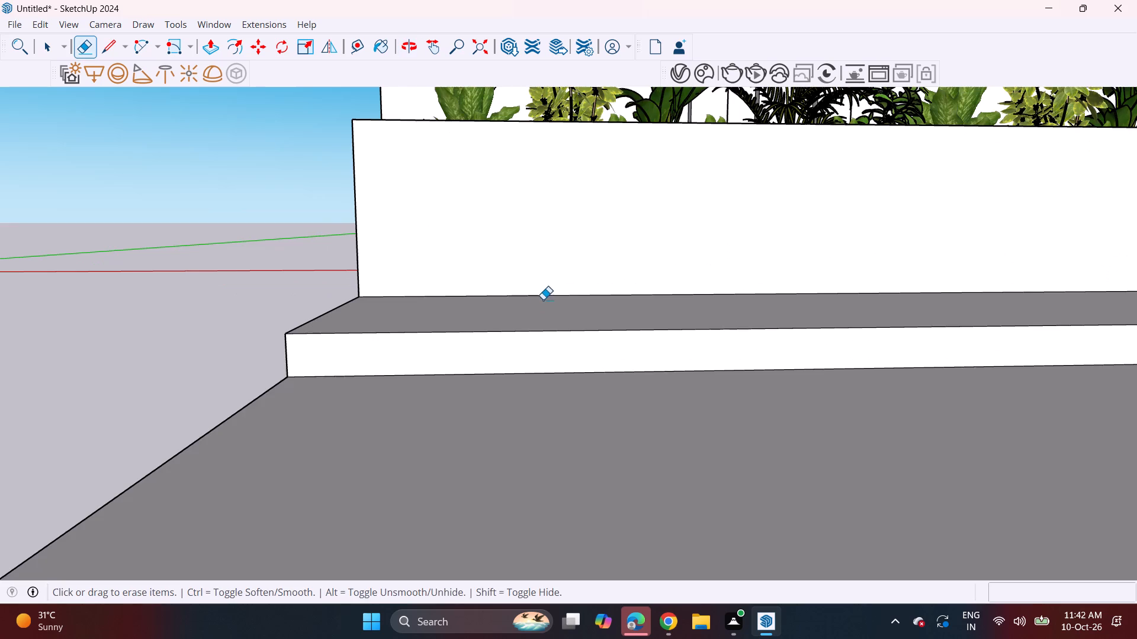
{"action": "scroll", "coordinate": [543, 299], "scroll_direction": "down", "scroll_amount": 19}
{"action": "middle_click_drag", "start_coordinate": [805, 313], "coordinate": [523, 332], "text": "shift"}
{"action": "middle_click_drag", "start_coordinate": [802, 269], "coordinate": [595, 314]}
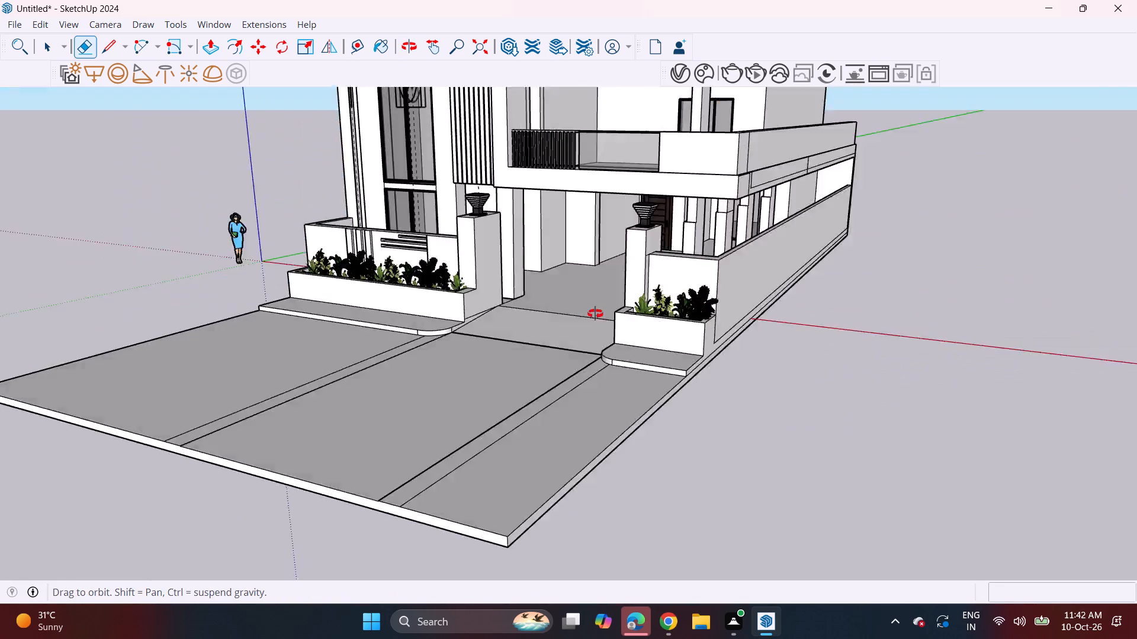
{"action": "middle_click_drag", "start_coordinate": [595, 314], "coordinate": [483, 301]}
{"action": "key", "text": "space"}
{"action": "key", "text": "p"}
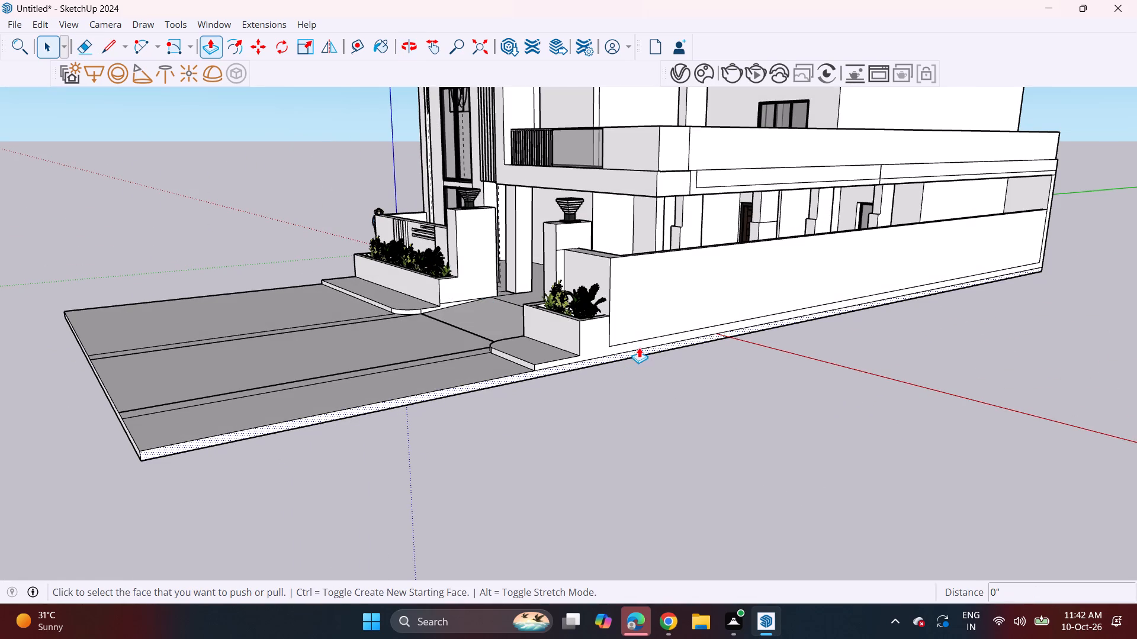
{"action": "left_click", "coordinate": [650, 350]}
{"action": "scroll", "coordinate": [783, 412], "scroll_direction": "down", "scroll_amount": 6}
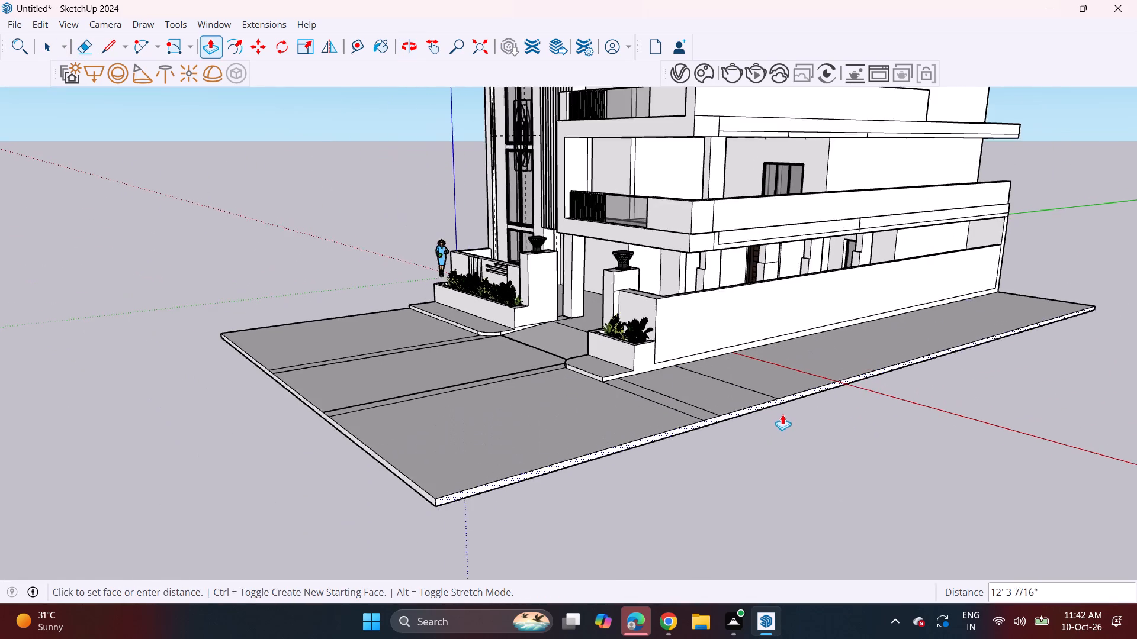
{"action": "scroll", "coordinate": [782, 414], "scroll_direction": "down", "scroll_amount": 1}
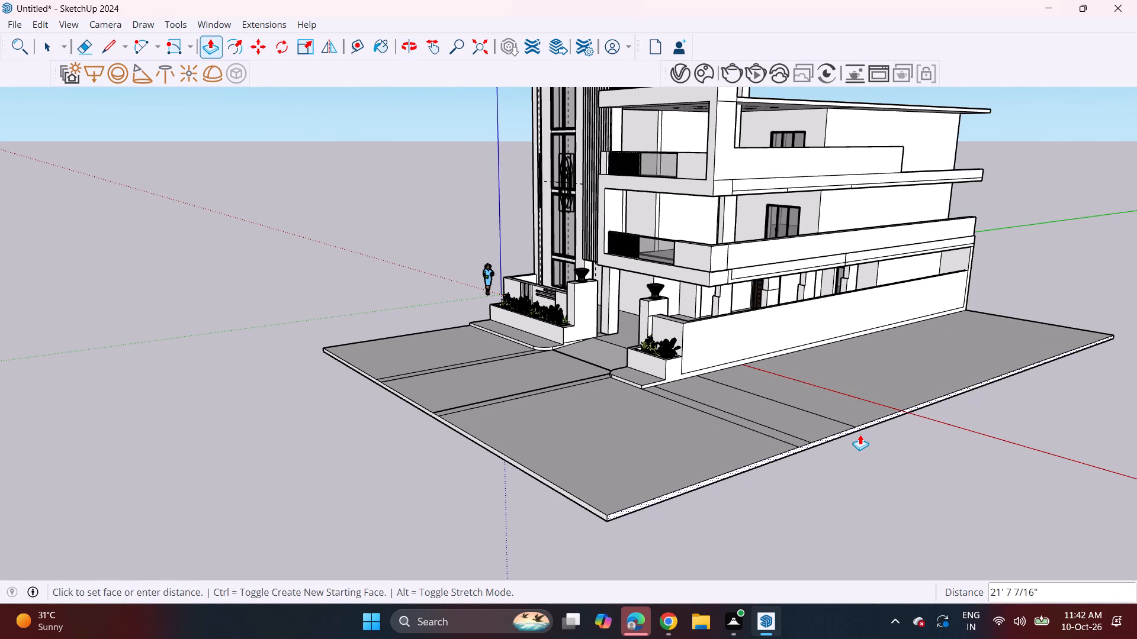
{"action": "left_click", "coordinate": [863, 438]}
Extrude the base slab's opposite side face, on the long planter's side, outward by the same 22' 7/16".
{"action": "middle_click_drag", "start_coordinate": [469, 332], "coordinate": [1037, 351]}
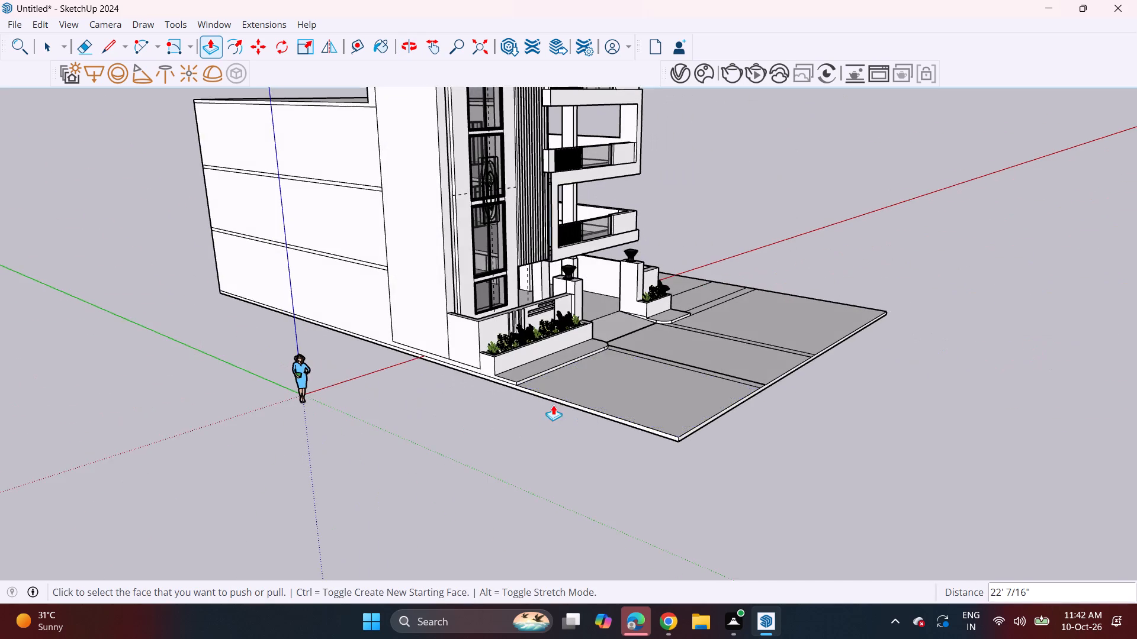
{"action": "scroll", "coordinate": [556, 397], "scroll_direction": "up", "scroll_amount": 3}
{"action": "double_click", "coordinate": [553, 398]}
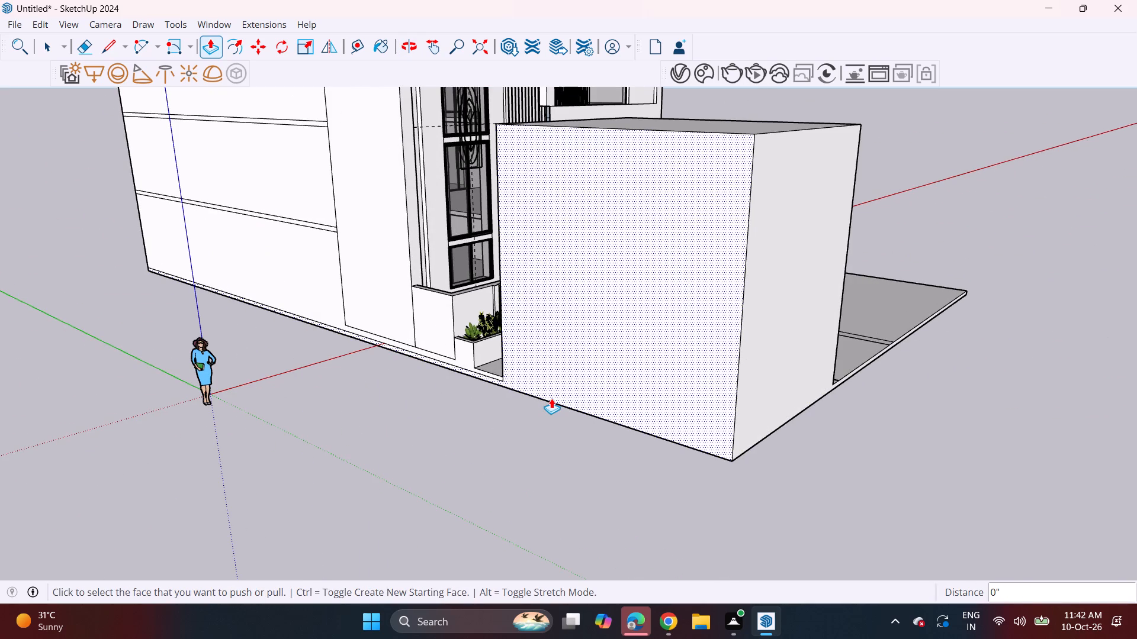
{"action": "key", "text": "ctrl+z"}
{"action": "double_click", "coordinate": [548, 401]}
Delete the human scale figure standing near the origin.
{"action": "middle_click_drag", "start_coordinate": [697, 400], "coordinate": [531, 415]}
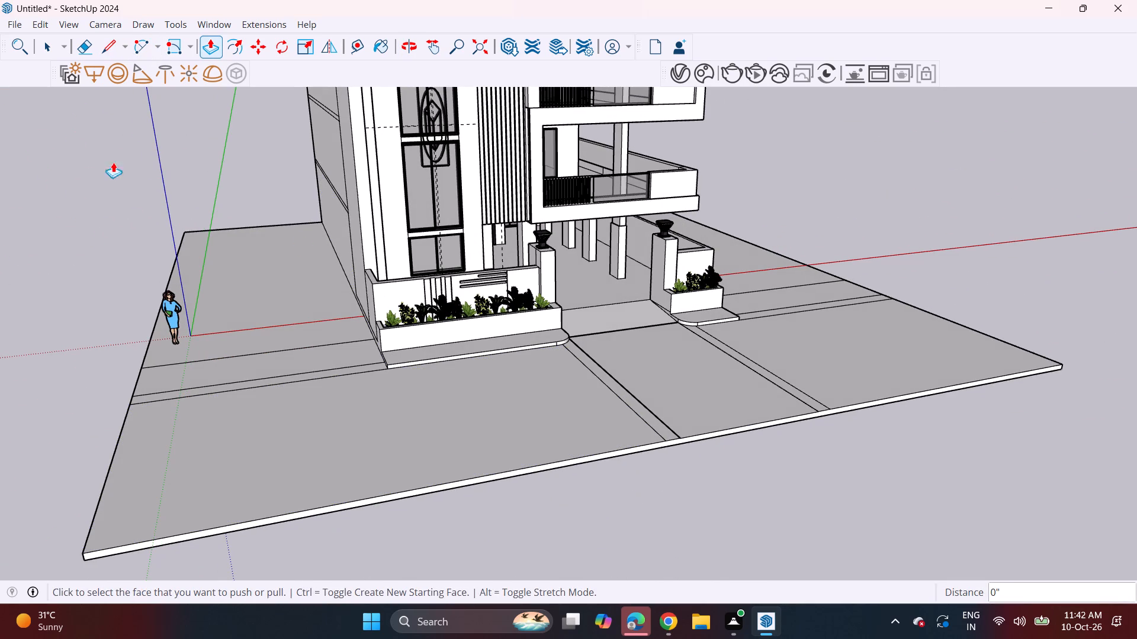
{"action": "key", "text": "space"}
{"action": "left_click", "coordinate": [169, 306]}
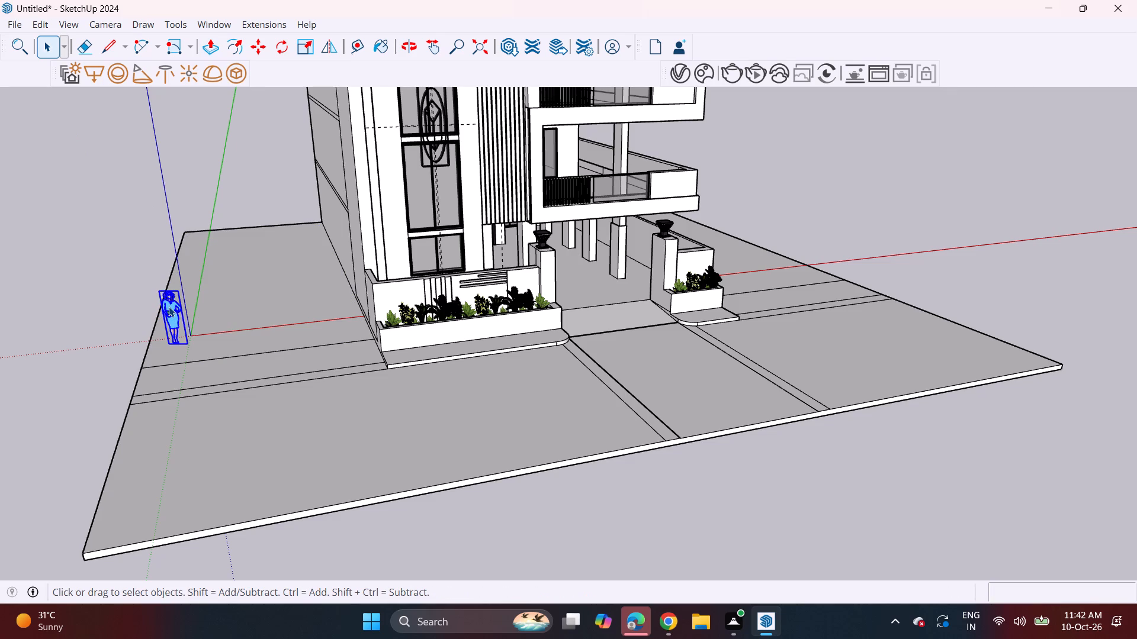
{"action": "key", "text": "Delete"}
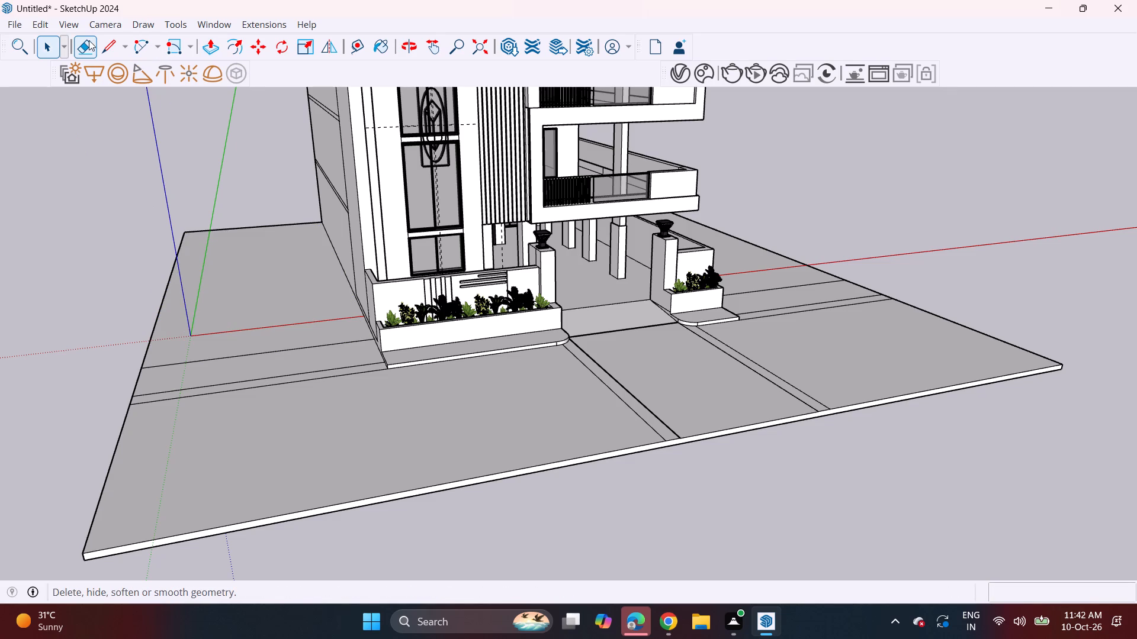
Erase the seam lines crossing the ground beside the long planter and the front pair beside the short planter.
{"action": "left_click", "coordinate": [89, 40]}
{"action": "left_click_drag", "start_coordinate": [233, 385], "coordinate": [230, 412]}
{"action": "left_click_drag", "start_coordinate": [272, 344], "coordinate": [274, 355]}
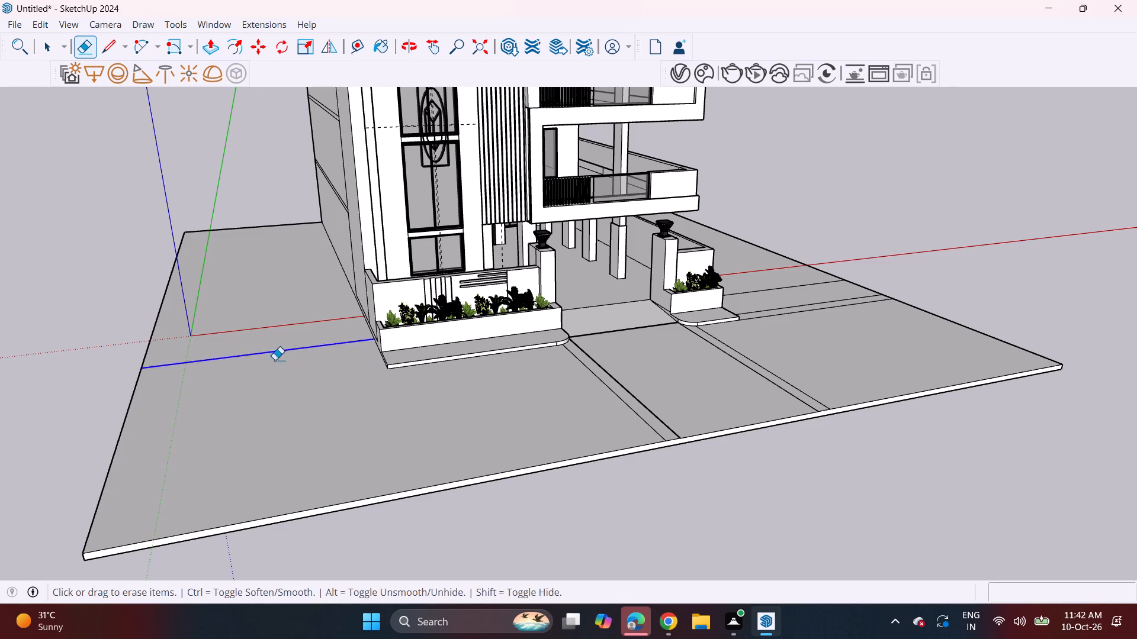
{"action": "left_click", "coordinate": [275, 360]}
{"action": "left_click_drag", "start_coordinate": [771, 312], "coordinate": [789, 334]}
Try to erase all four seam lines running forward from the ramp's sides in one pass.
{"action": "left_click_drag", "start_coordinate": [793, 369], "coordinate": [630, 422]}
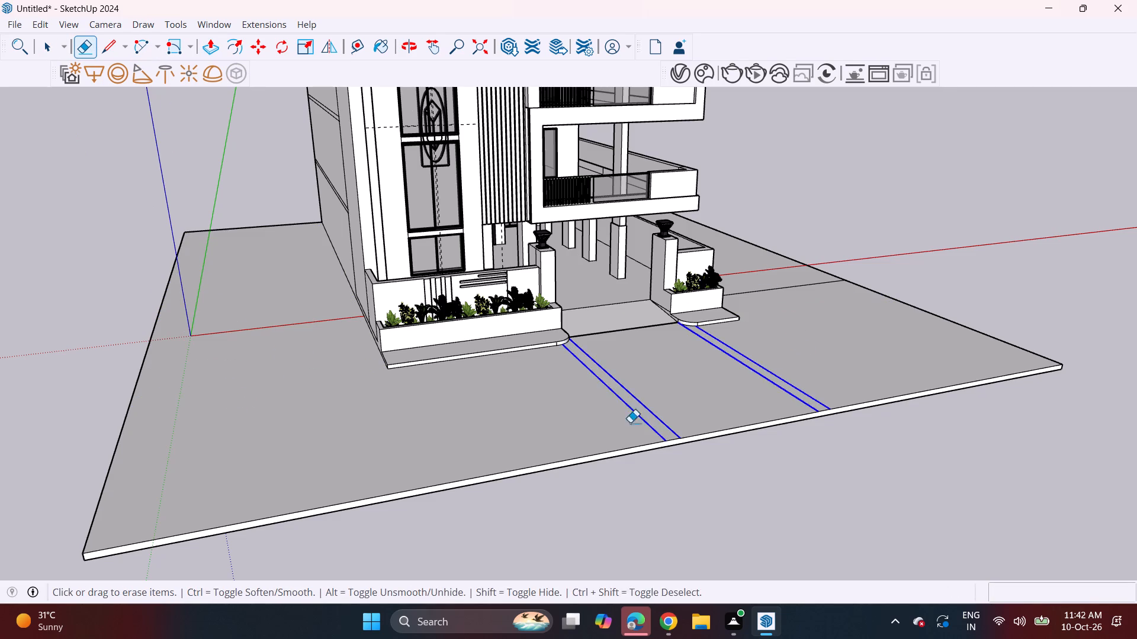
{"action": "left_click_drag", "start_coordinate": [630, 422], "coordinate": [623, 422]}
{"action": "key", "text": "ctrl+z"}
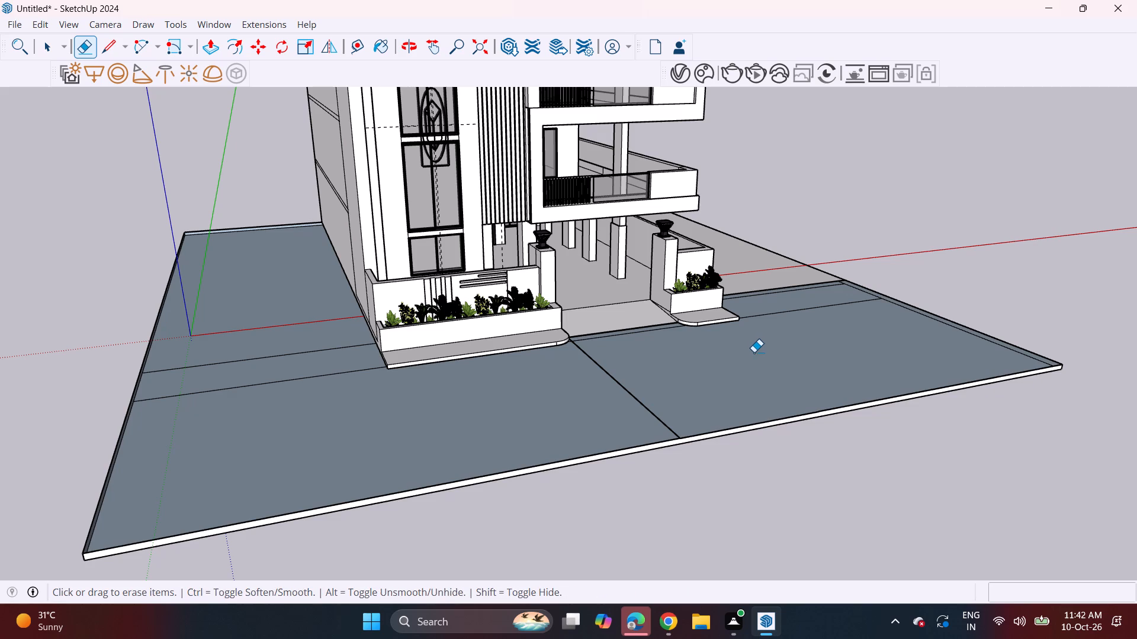
Erase one forward-running seam line at the long planter's kerb and both lines at the short planter's kerb.
{"action": "scroll", "coordinate": [620, 399], "scroll_direction": "up", "scroll_amount": 4}
{"action": "left_click", "coordinate": [620, 399]}
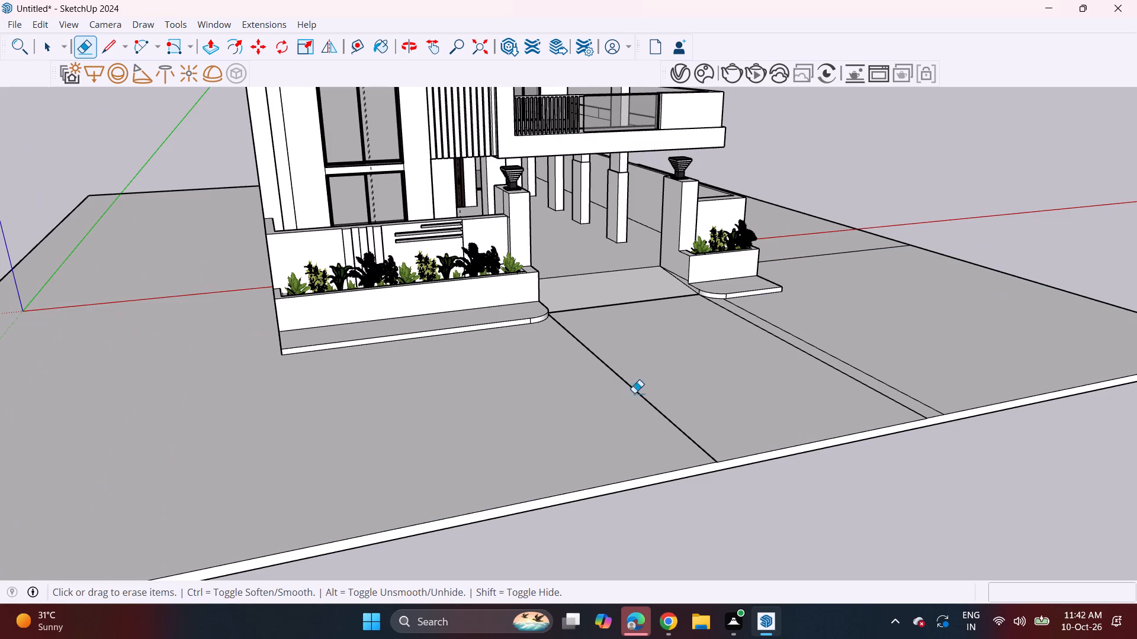
{"action": "left_click", "coordinate": [821, 347]}
{"action": "left_click", "coordinate": [811, 357]}
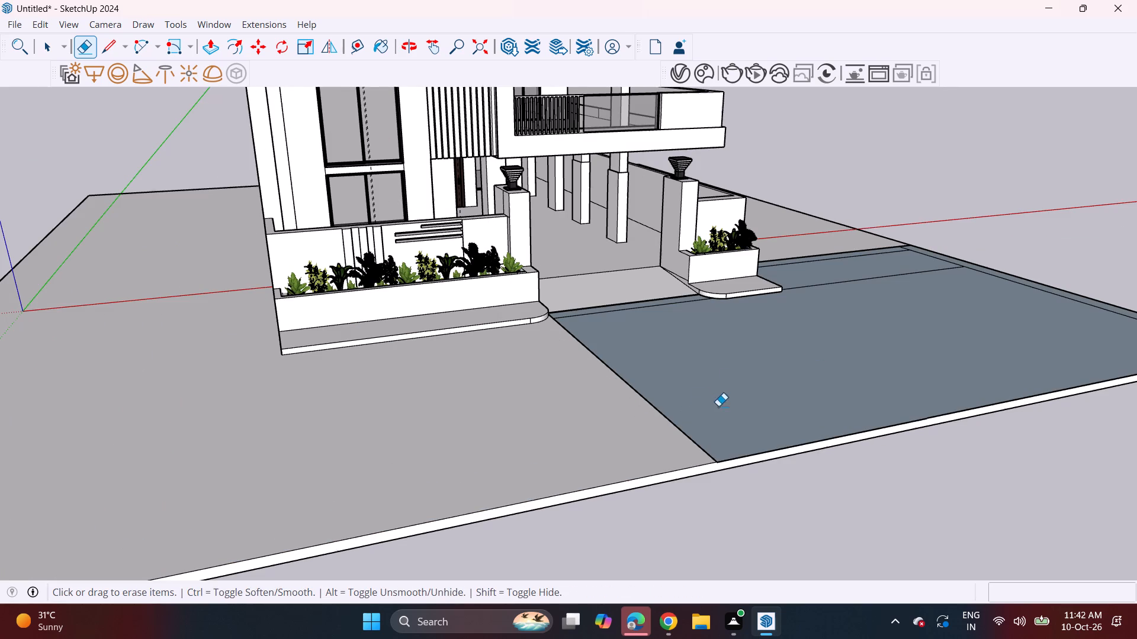
Extrude the exposed lower ground face in front of the ramp upward about 8 1/2".
{"action": "middle_click_drag", "start_coordinate": [725, 392], "coordinate": [608, 411]}
{"action": "key", "text": "space"}
{"action": "key", "text": "p"}
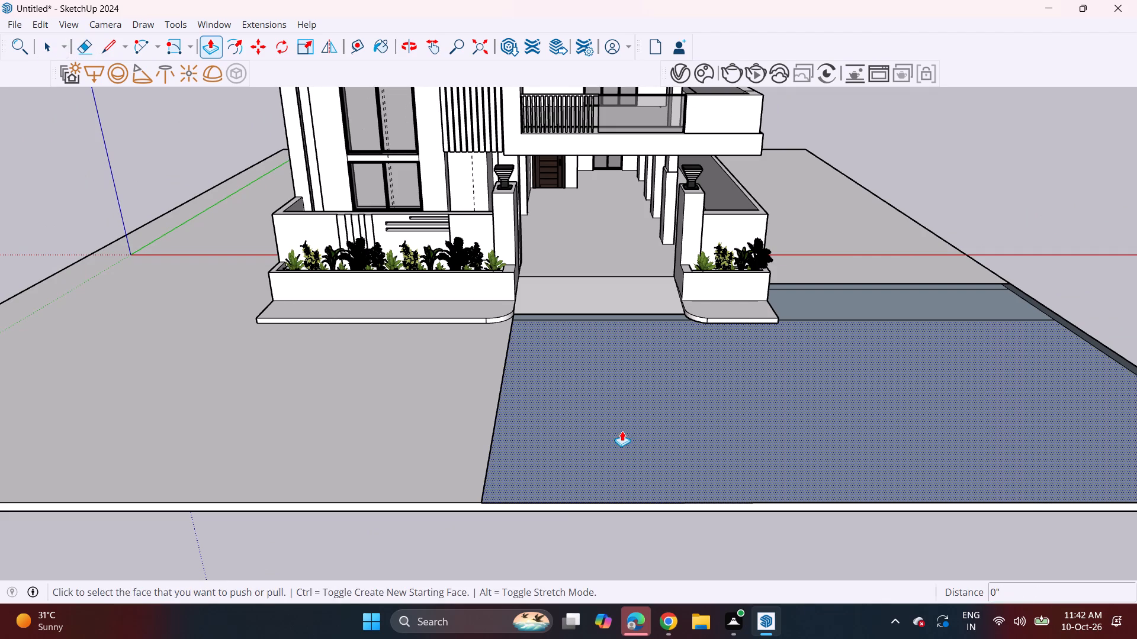
{"action": "left_click", "coordinate": [622, 432]}
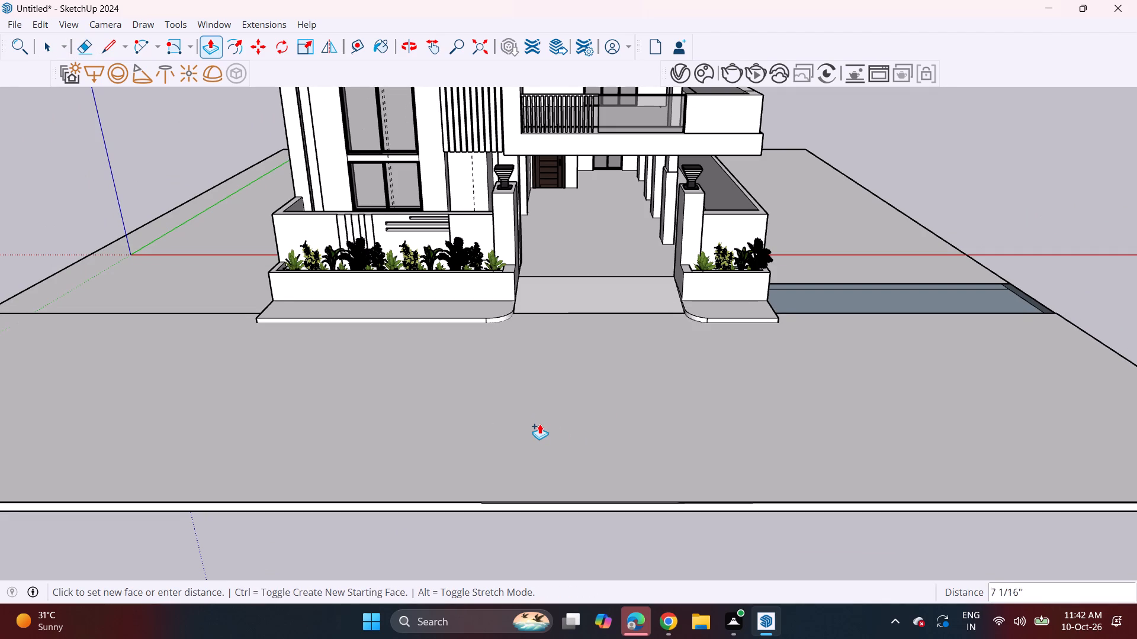
{"action": "left_click", "coordinate": [539, 423]}
Extrude the recessed ground strip beside the short planter by the same distance to close the gap.
{"action": "middle_click_drag", "start_coordinate": [930, 312], "coordinate": [680, 331]}
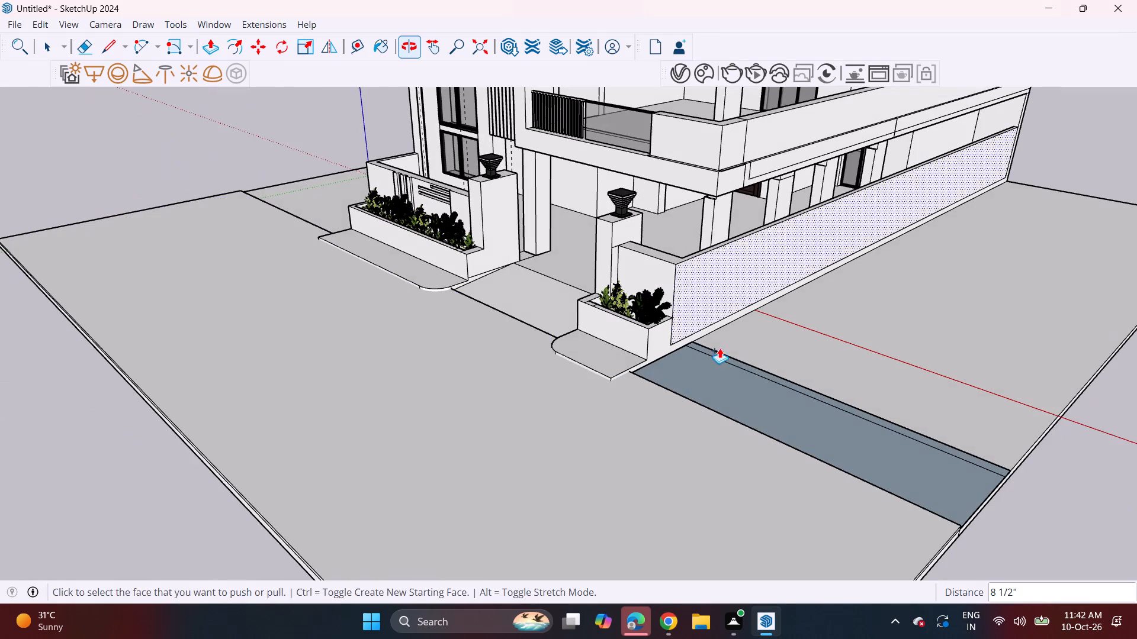
{"action": "double_click", "coordinate": [737, 364]}
{"action": "double_click", "coordinate": [741, 392]}
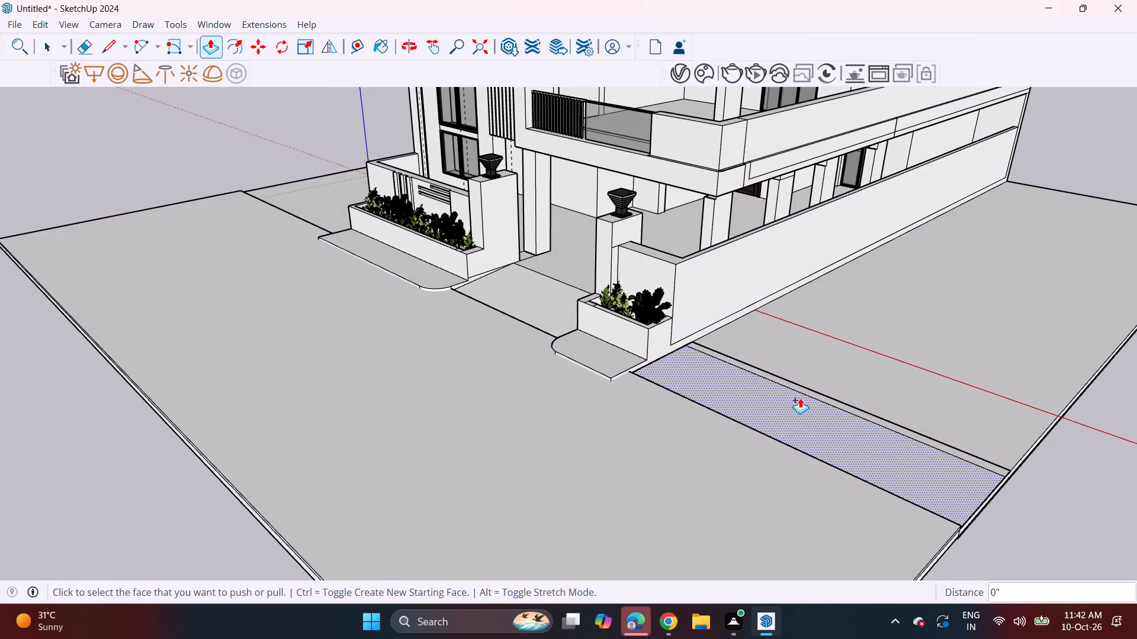
Erase the two seam lines running along the filled ground strip beside the short planter.
{"action": "left_click", "coordinate": [88, 56]}
{"action": "left_click_drag", "start_coordinate": [821, 389], "coordinate": [812, 403]}
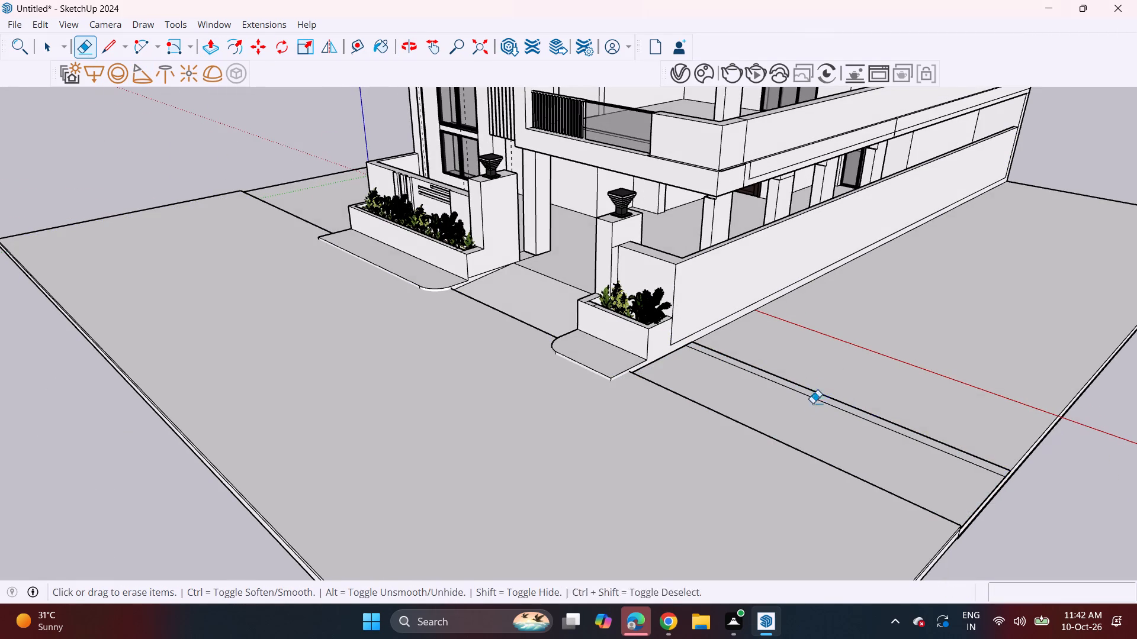
{"action": "left_click_drag", "start_coordinate": [812, 403], "coordinate": [796, 414]}
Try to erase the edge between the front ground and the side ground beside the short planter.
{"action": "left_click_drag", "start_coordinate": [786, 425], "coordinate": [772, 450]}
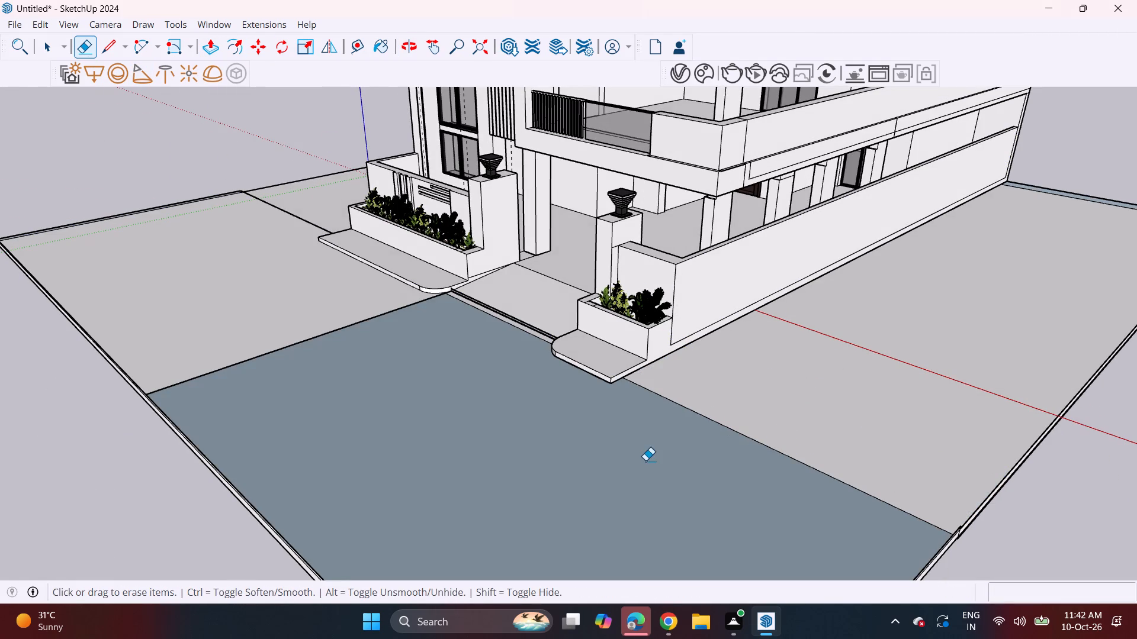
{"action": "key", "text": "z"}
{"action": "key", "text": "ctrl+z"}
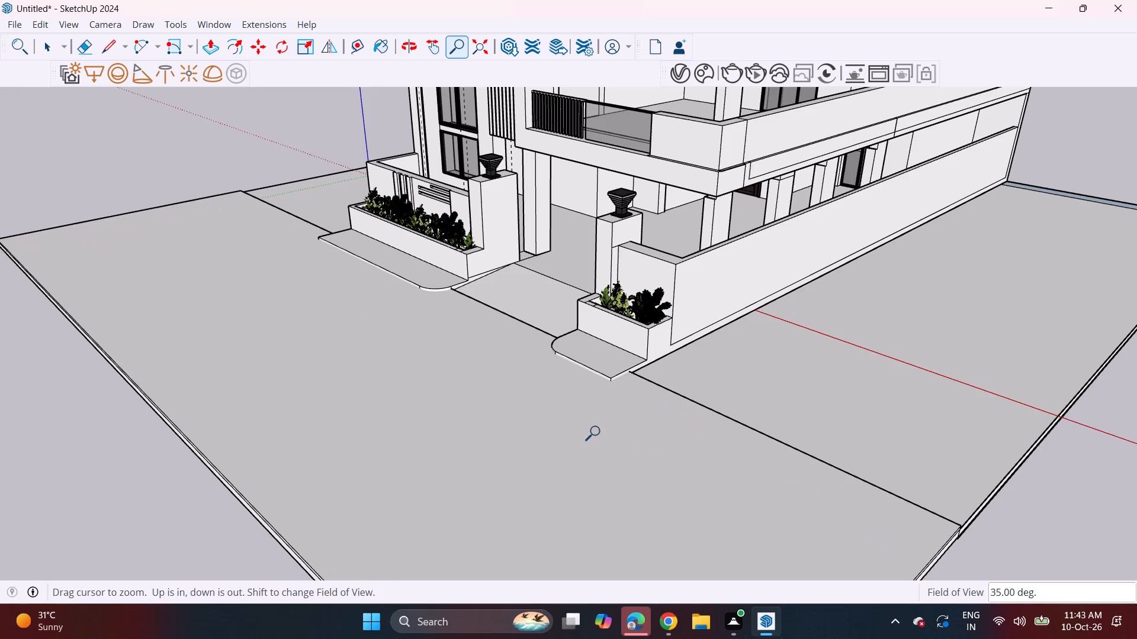
Extrude the side ground face along the short planter's boundary wall upward 6".
{"action": "middle_click_drag", "start_coordinate": [598, 432], "coordinate": [857, 409]}
{"action": "scroll", "coordinate": [792, 357], "scroll_direction": "down", "scroll_amount": 3}
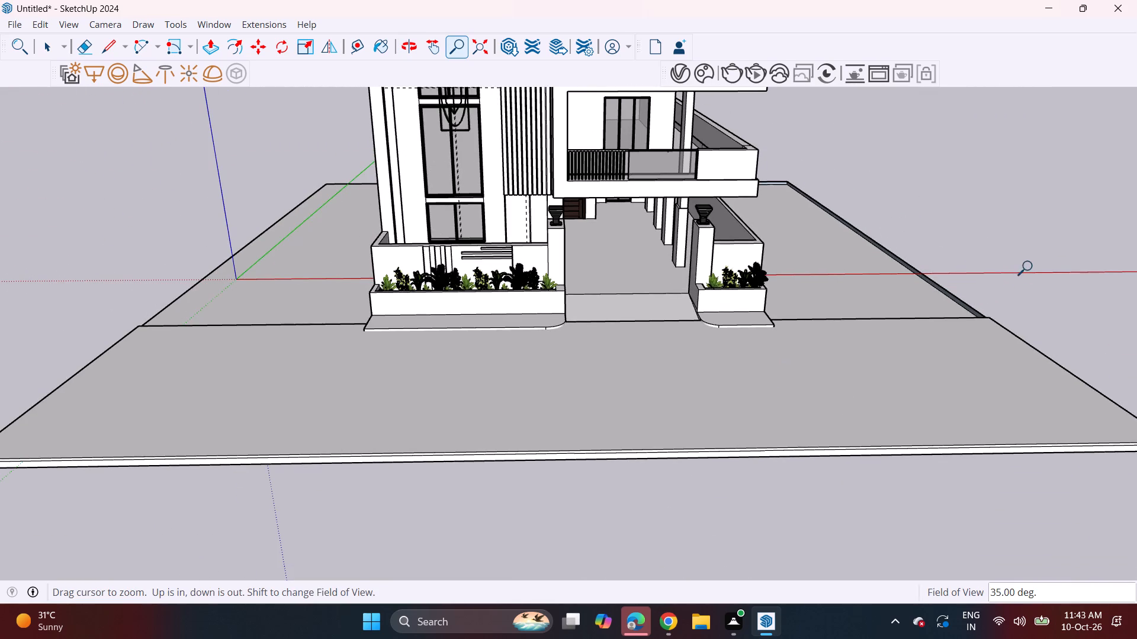
{"action": "middle_click_drag", "start_coordinate": [1021, 267], "coordinate": [622, 243]}
{"action": "middle_click_drag", "start_coordinate": [708, 406], "coordinate": [647, 293]}
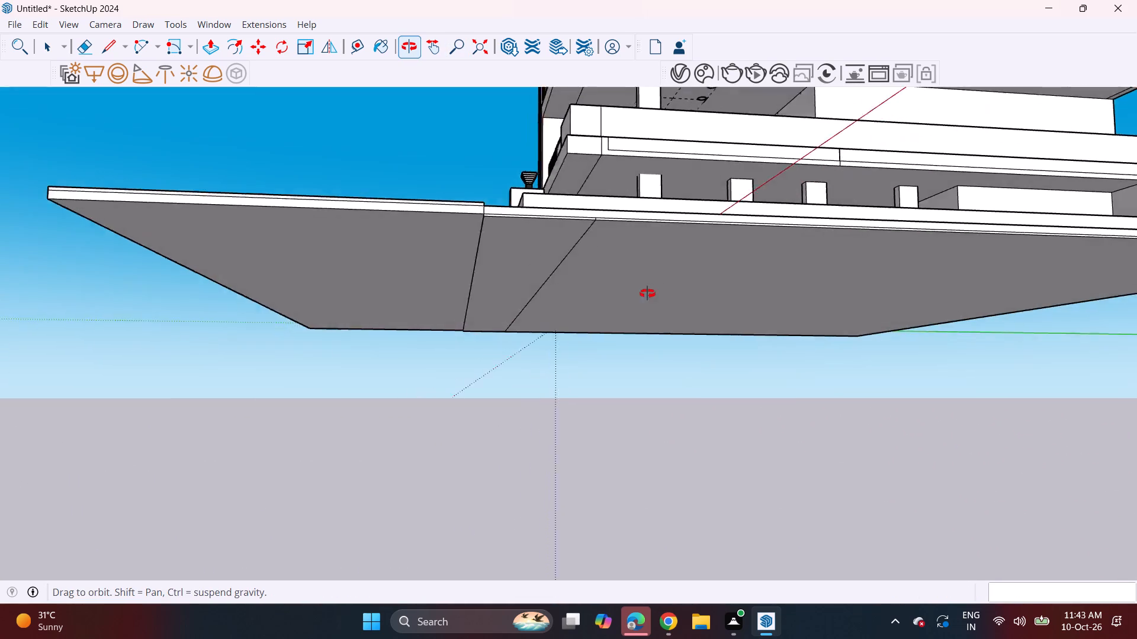
{"action": "middle_click_drag", "start_coordinate": [647, 293], "coordinate": [644, 434]}
{"action": "key", "text": "space"}
{"action": "key", "text": "p"}
{"action": "left_click", "coordinate": [627, 409]}
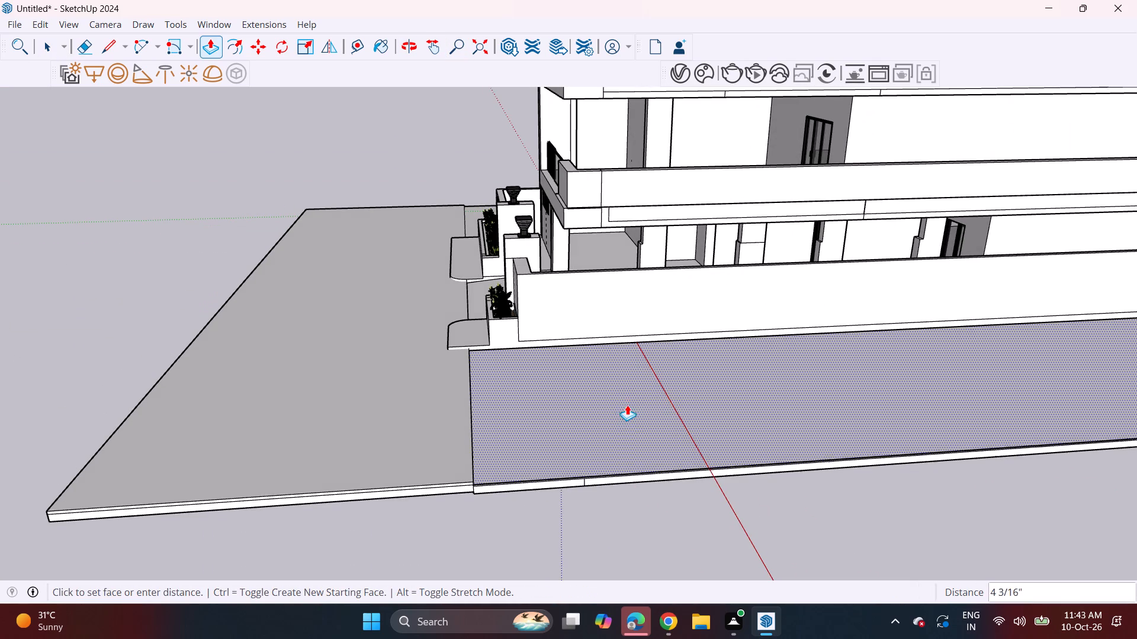
{"action": "left_click", "coordinate": [468, 450]}
Examine the building and the widened ground slab from the front and at different distances.
{"action": "middle_click_drag", "start_coordinate": [541, 400], "coordinate": [892, 375]}
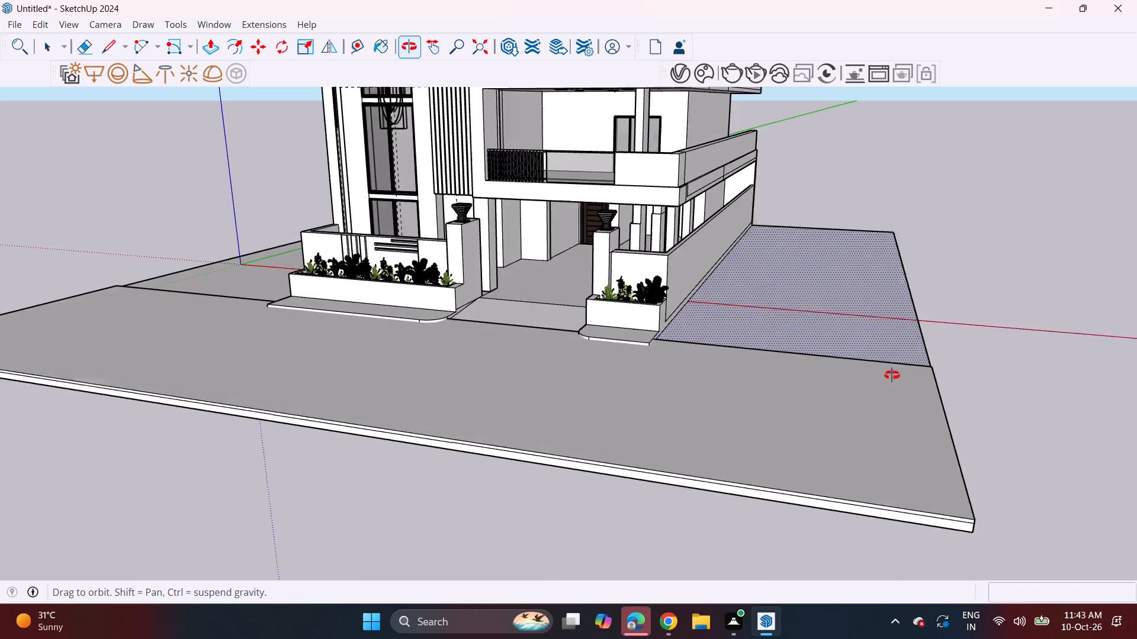
{"action": "middle_click_drag", "start_coordinate": [892, 375], "coordinate": [895, 372]}
{"action": "scroll", "coordinate": [633, 366], "scroll_direction": "down", "scroll_amount": 3}
{"action": "middle_click_drag", "start_coordinate": [505, 368], "coordinate": [631, 398]}
{"action": "middle_click_drag", "start_coordinate": [624, 382], "coordinate": [605, 334]}
{"action": "middle_click_drag", "start_coordinate": [605, 335], "coordinate": [650, 450], "text": "shift"}
{"action": "middle_click_drag", "start_coordinate": [649, 437], "coordinate": [634, 393]}
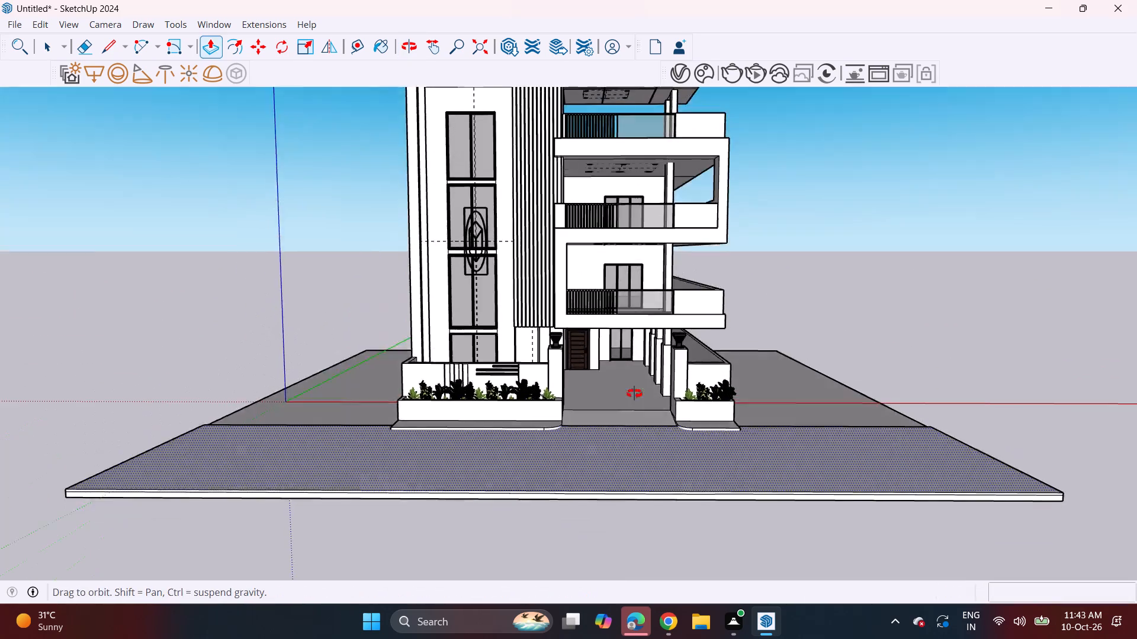
{"action": "middle_click_drag", "start_coordinate": [634, 393], "coordinate": [634, 384]}
{"action": "scroll", "coordinate": [623, 348], "scroll_direction": "down", "scroll_amount": 3}
{"action": "middle_click_drag", "start_coordinate": [623, 344], "coordinate": [598, 414], "text": "shift"}
{"action": "middle_click_drag", "start_coordinate": [597, 414], "coordinate": [600, 389]}
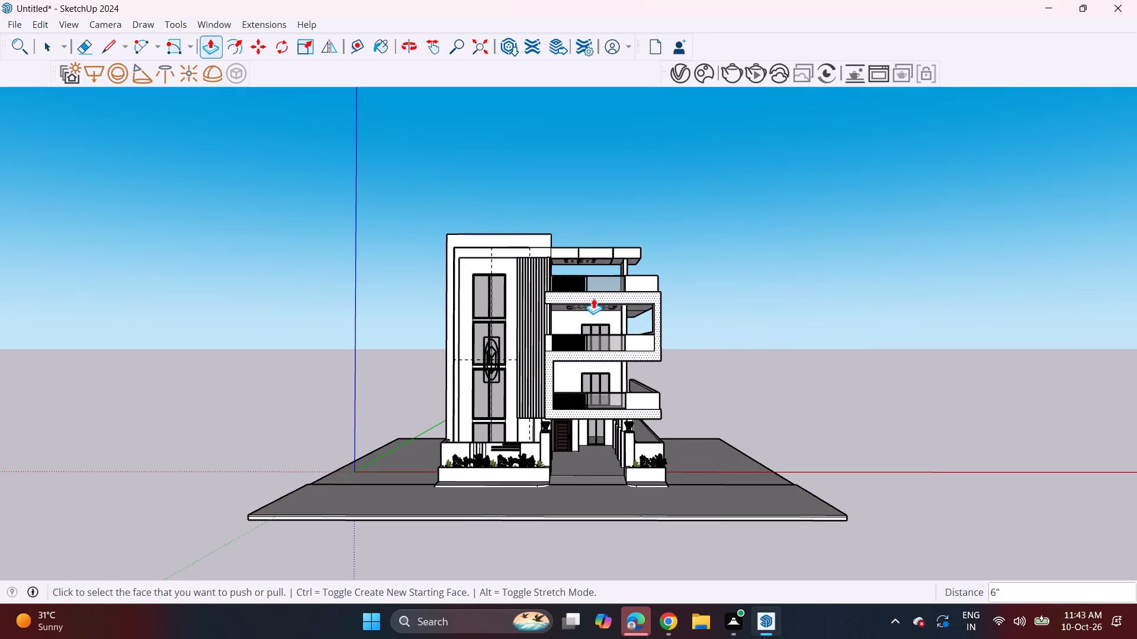
{"action": "scroll", "coordinate": [570, 476], "scroll_direction": "up", "scroll_amount": 3}
{"action": "middle_click_drag", "start_coordinate": [555, 476], "coordinate": [555, 512]}
Import the road model Untitled (5) from the Downloads folder.
{"action": "left_click_drag", "start_coordinate": [7, 18], "coordinate": [7, 24]}
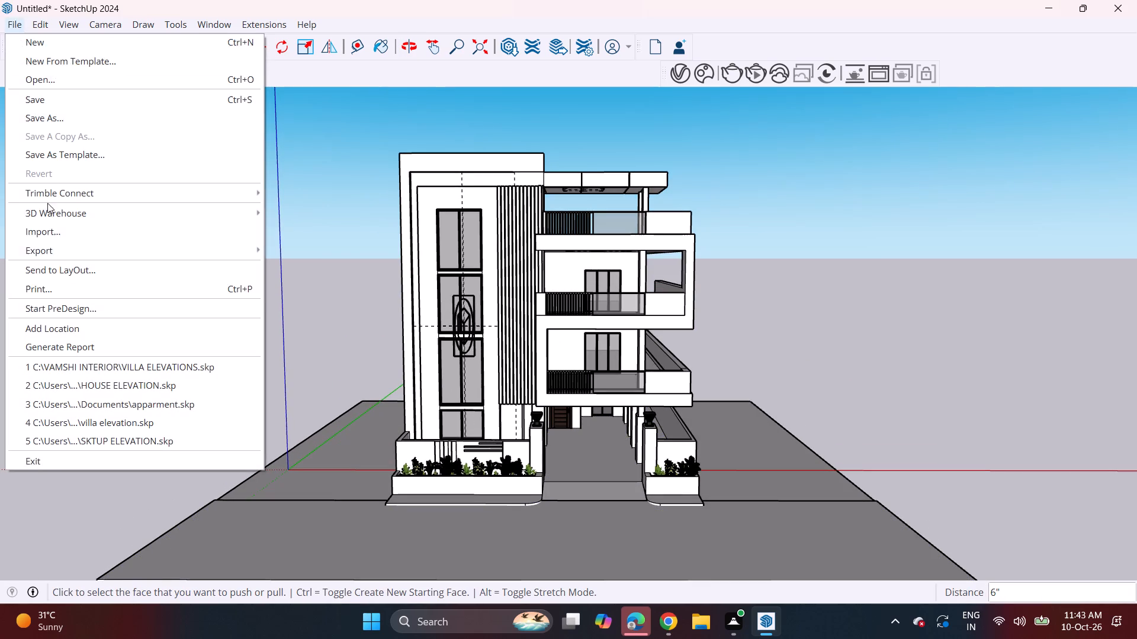
{"action": "left_click", "coordinate": [62, 239]}
{"action": "scroll", "coordinate": [268, 215], "scroll_direction": "down", "scroll_amount": 4}
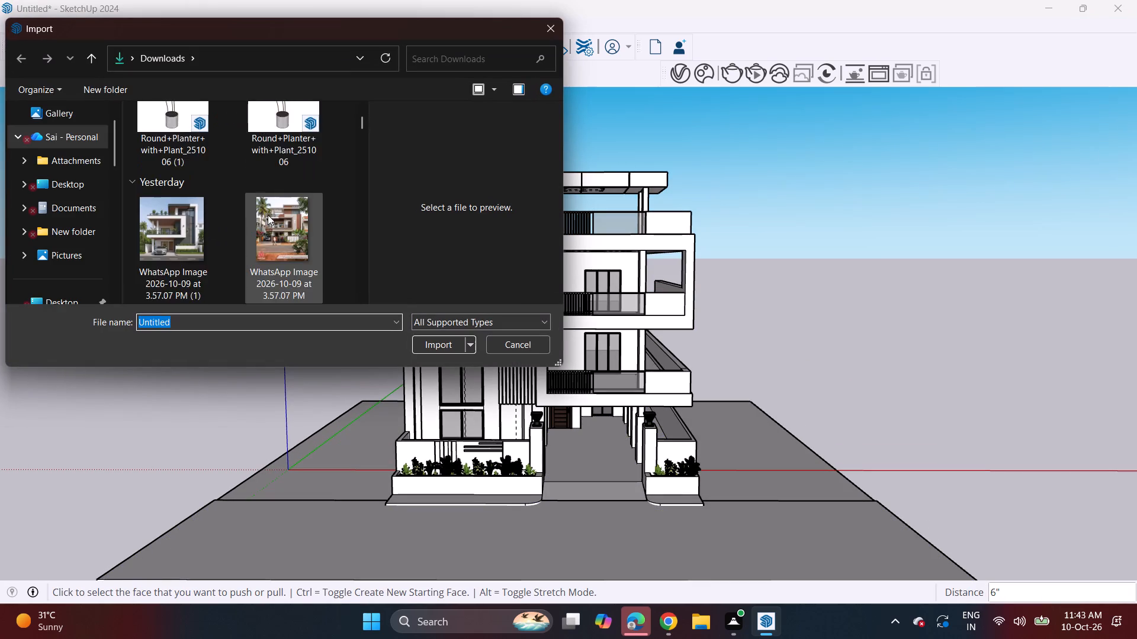
{"action": "scroll", "coordinate": [268, 215], "scroll_direction": "down", "scroll_amount": 8}
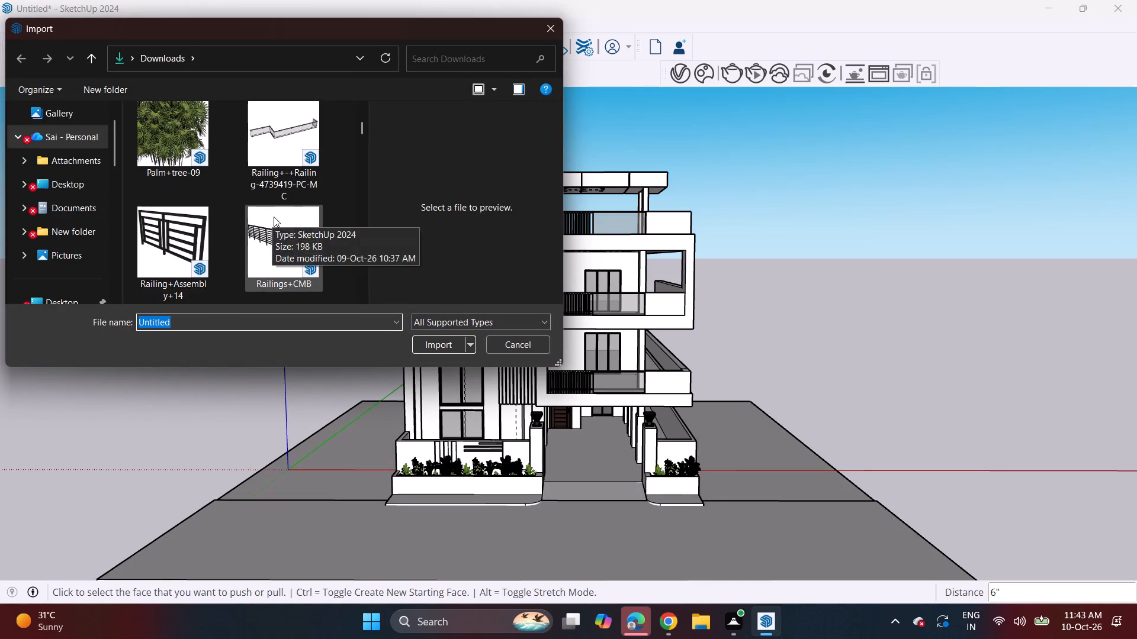
{"action": "scroll", "coordinate": [274, 217], "scroll_direction": "down", "scroll_amount": 9}
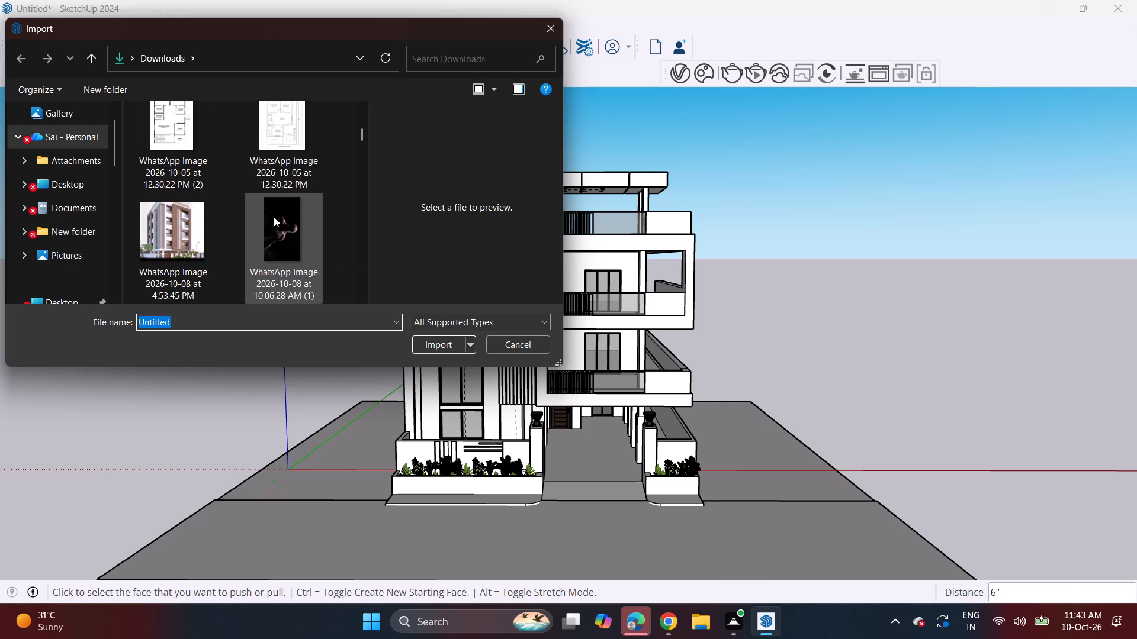
{"action": "scroll", "coordinate": [274, 217], "scroll_direction": "down", "scroll_amount": 9}
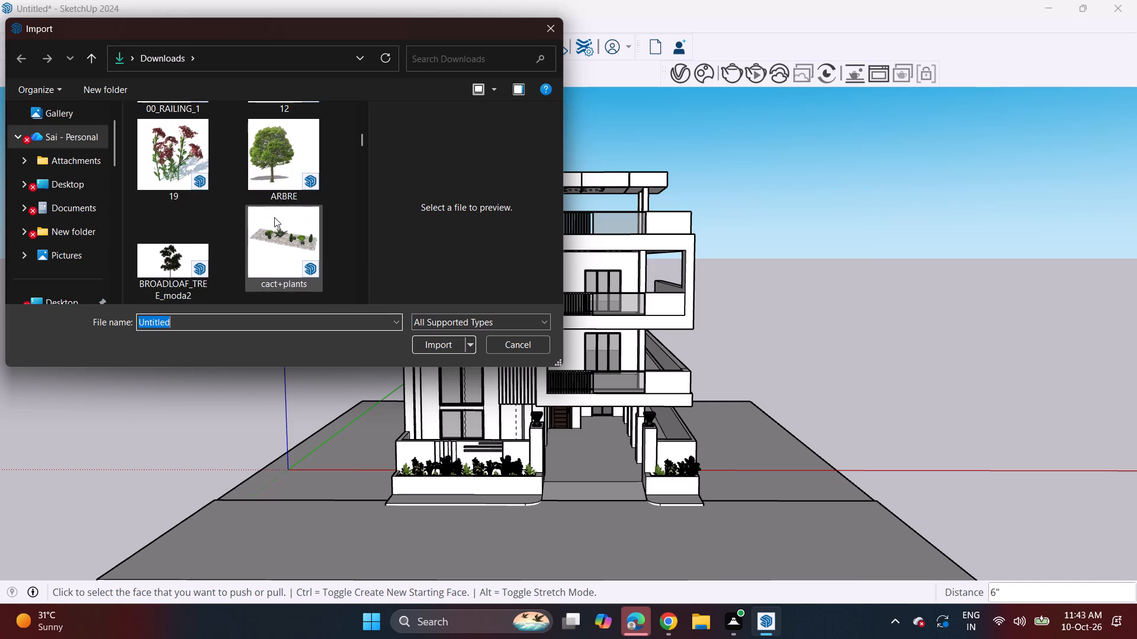
{"action": "scroll", "coordinate": [274, 217], "scroll_direction": "down", "scroll_amount": 10}
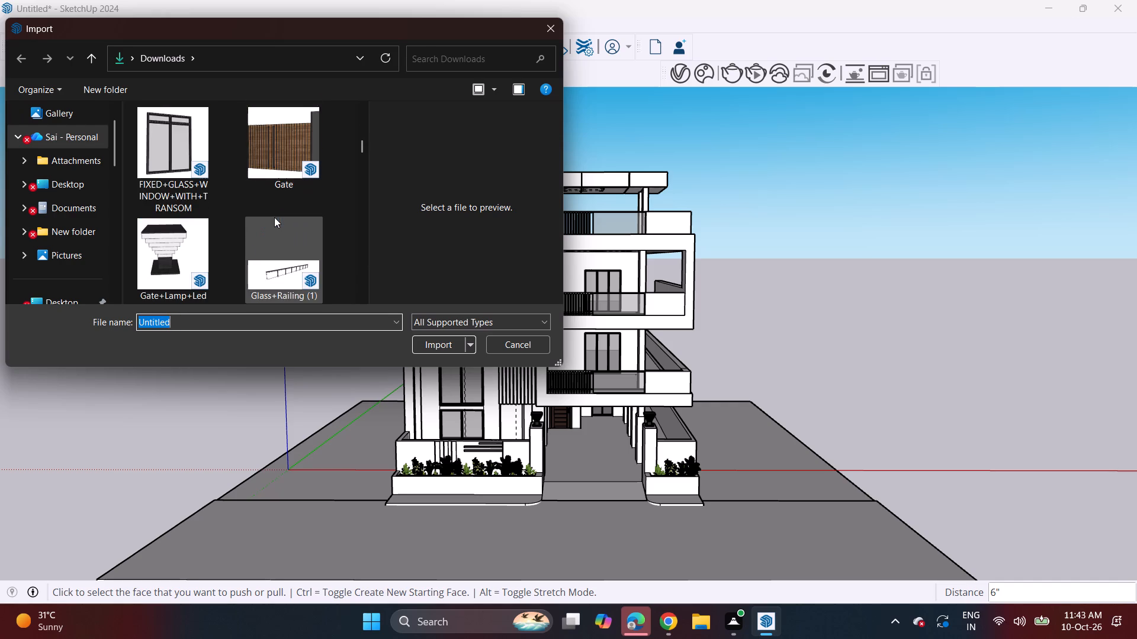
{"action": "scroll", "coordinate": [274, 217], "scroll_direction": "down", "scroll_amount": 4}
{"action": "scroll", "coordinate": [274, 217], "scroll_direction": "up", "scroll_amount": 10}
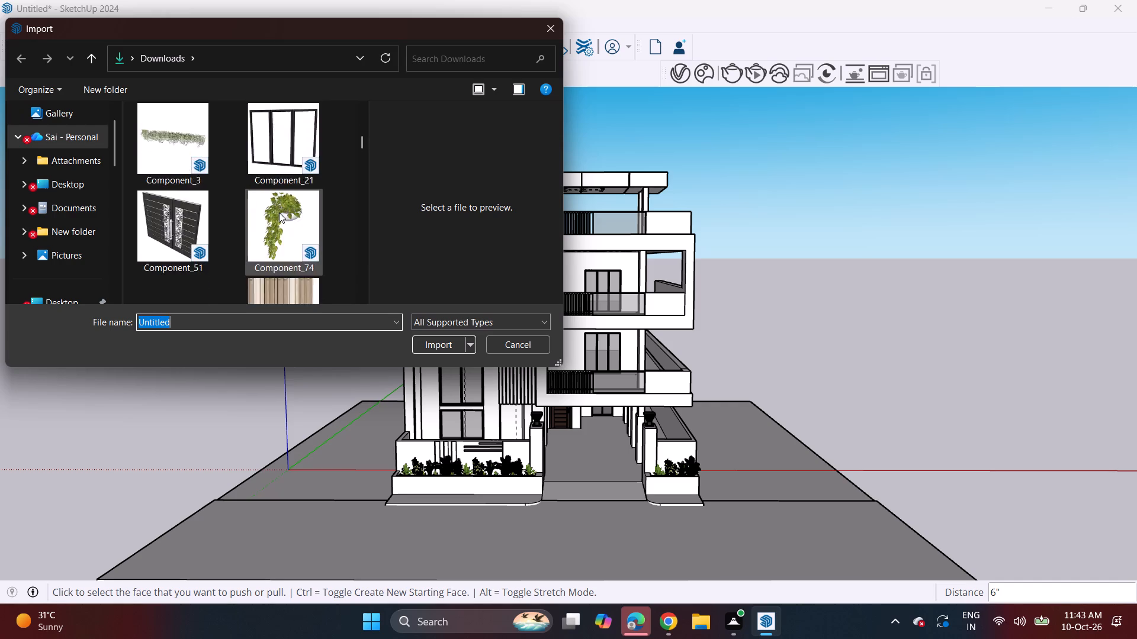
{"action": "scroll", "coordinate": [279, 212], "scroll_direction": "up", "scroll_amount": 18}
{"action": "scroll", "coordinate": [279, 212], "scroll_direction": "up", "scroll_amount": 3}
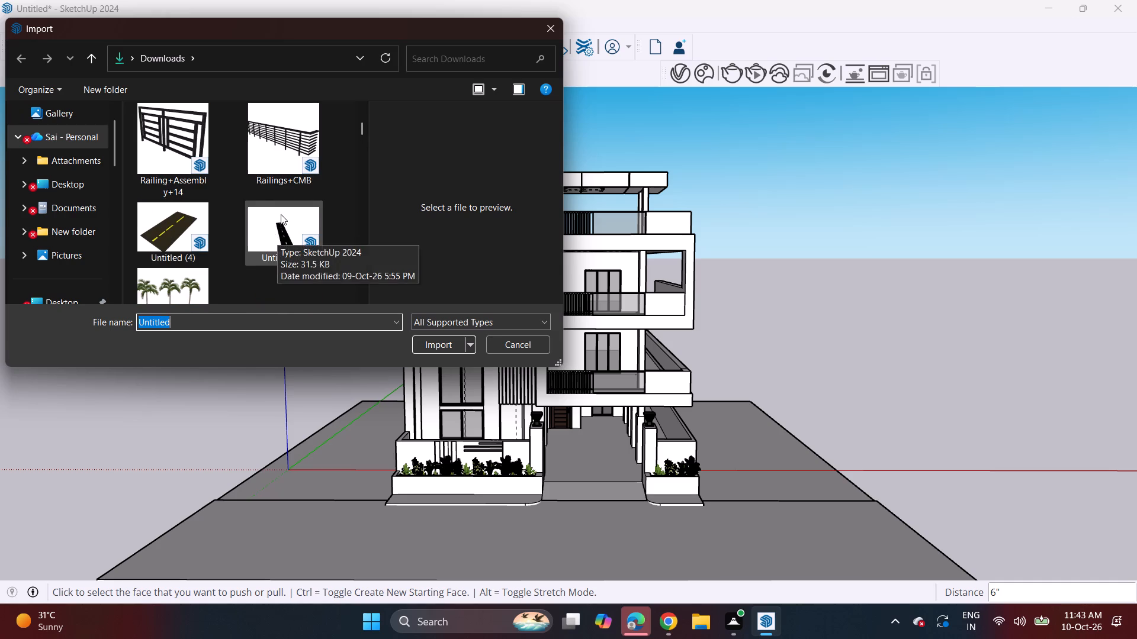
{"action": "scroll", "coordinate": [281, 214], "scroll_direction": "up", "scroll_amount": 3}
{"action": "scroll", "coordinate": [280, 216], "scroll_direction": "down", "scroll_amount": 3}
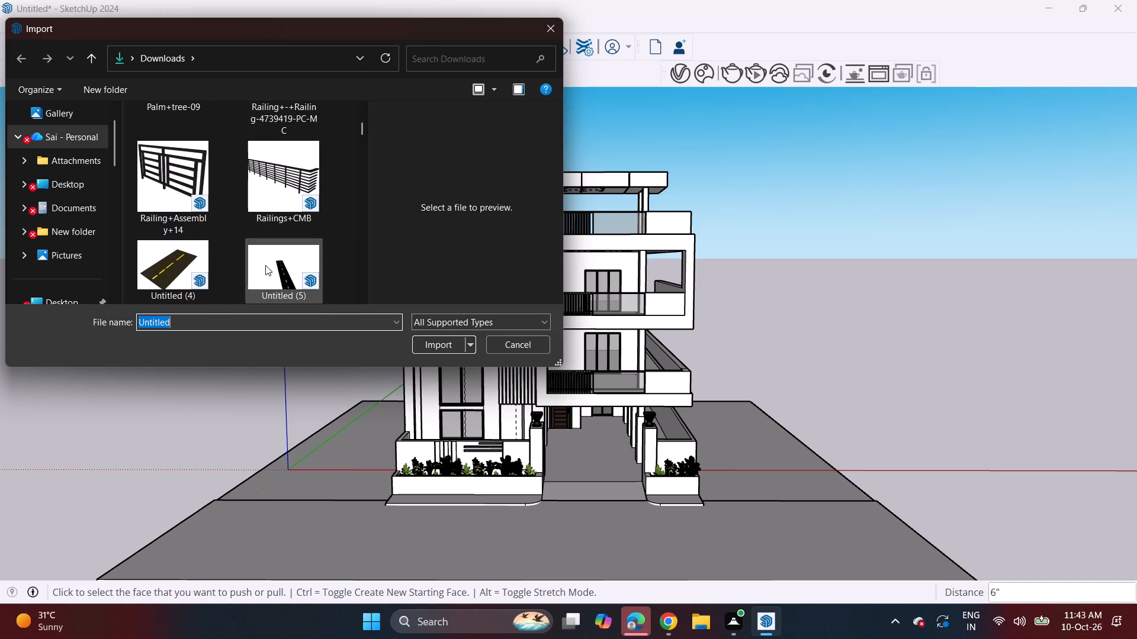
{"action": "scroll", "coordinate": [267, 258], "scroll_direction": "down", "scroll_amount": 1}
{"action": "left_click", "coordinate": [262, 170]}
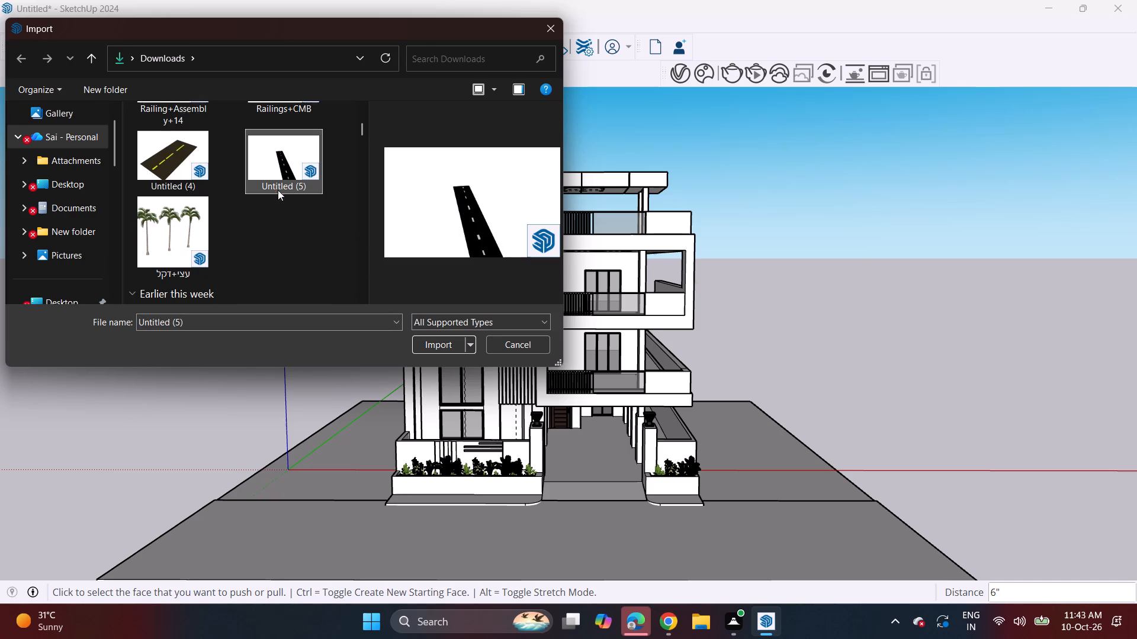
{"action": "left_click", "coordinate": [436, 348]}
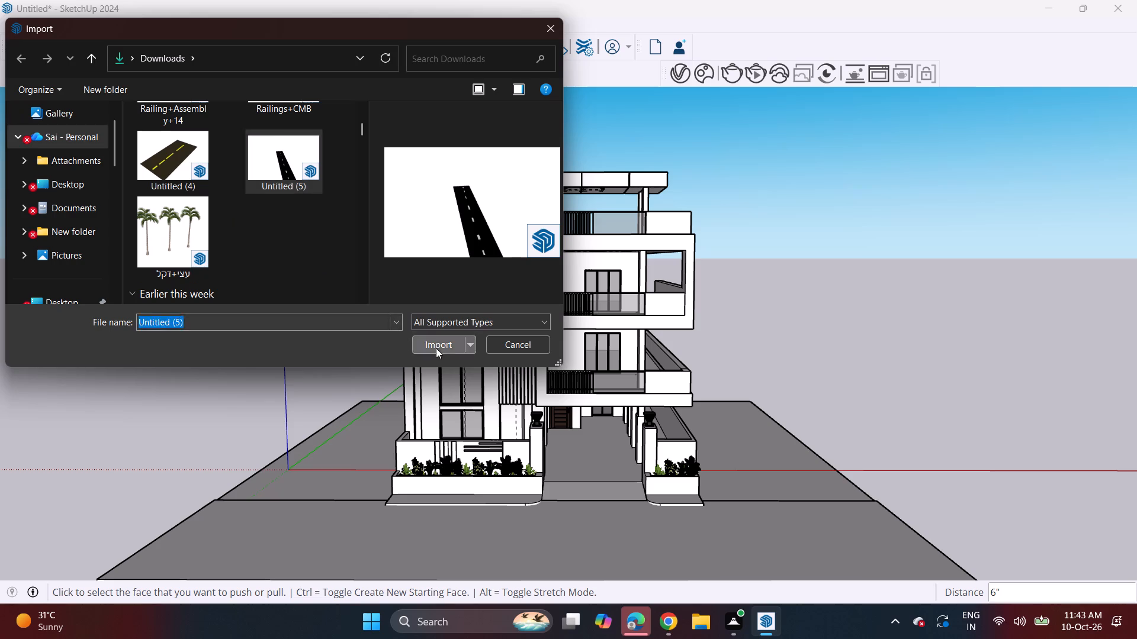
Place the imported road on the ground slab alongside the building, on the short planter's side.
{"action": "left_click", "coordinate": [717, 343]}
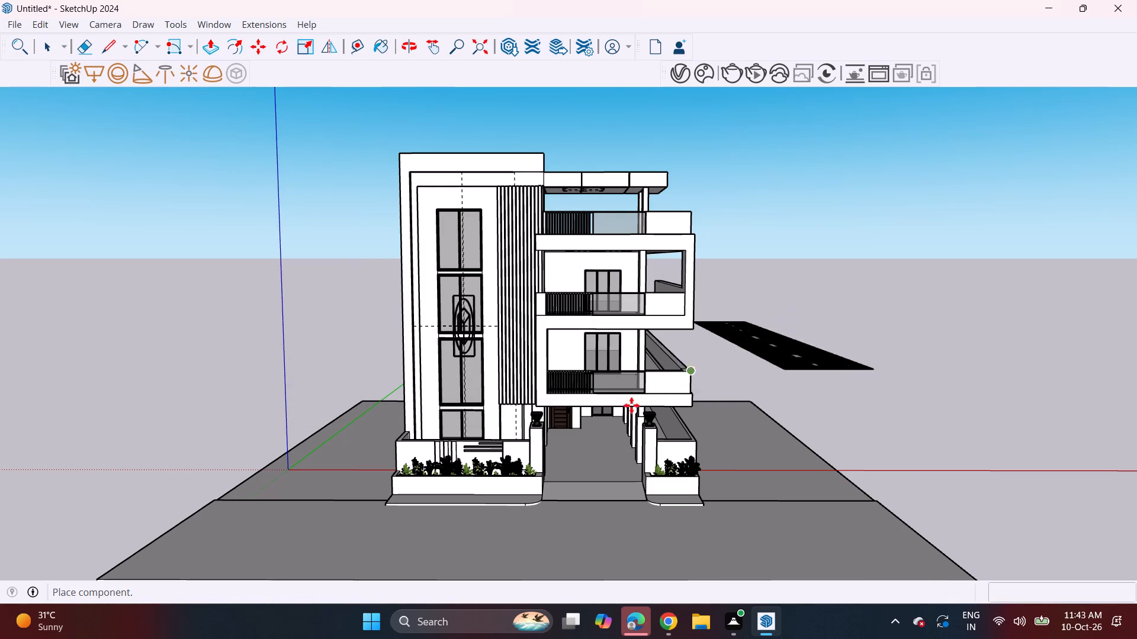
{"action": "scroll", "coordinate": [511, 511], "scroll_direction": "down", "scroll_amount": 6}
{"action": "middle_click_drag", "start_coordinate": [515, 509], "coordinate": [506, 302], "text": "shift"}
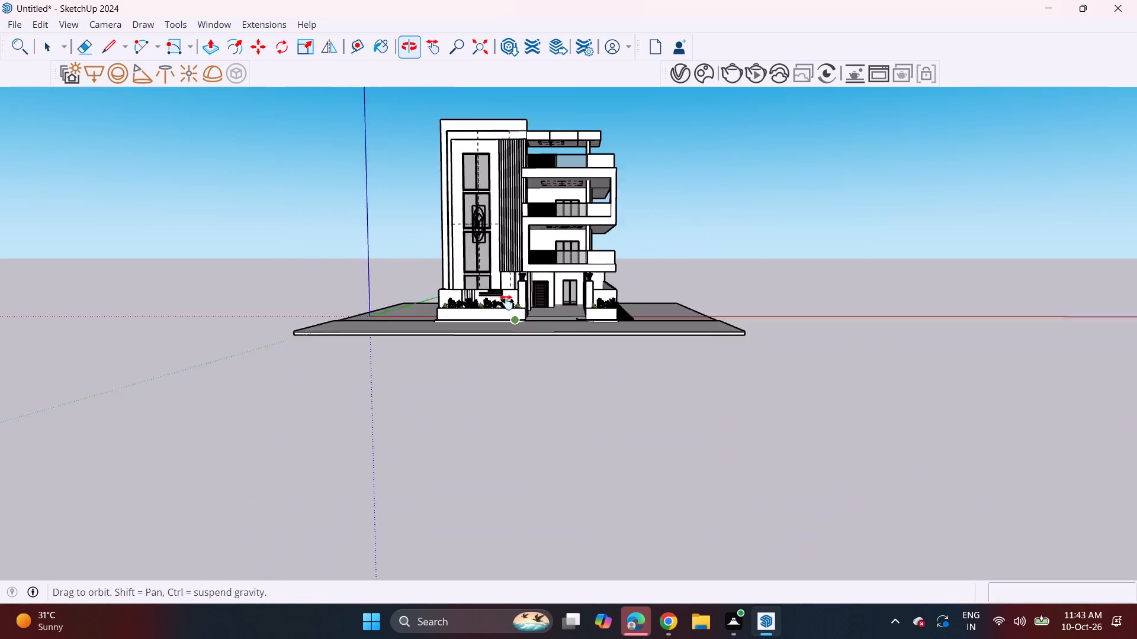
{"action": "middle_click_drag", "start_coordinate": [506, 302], "coordinate": [500, 272], "text": "shift"}
{"action": "middle_click_drag", "start_coordinate": [500, 330], "coordinate": [525, 544]}
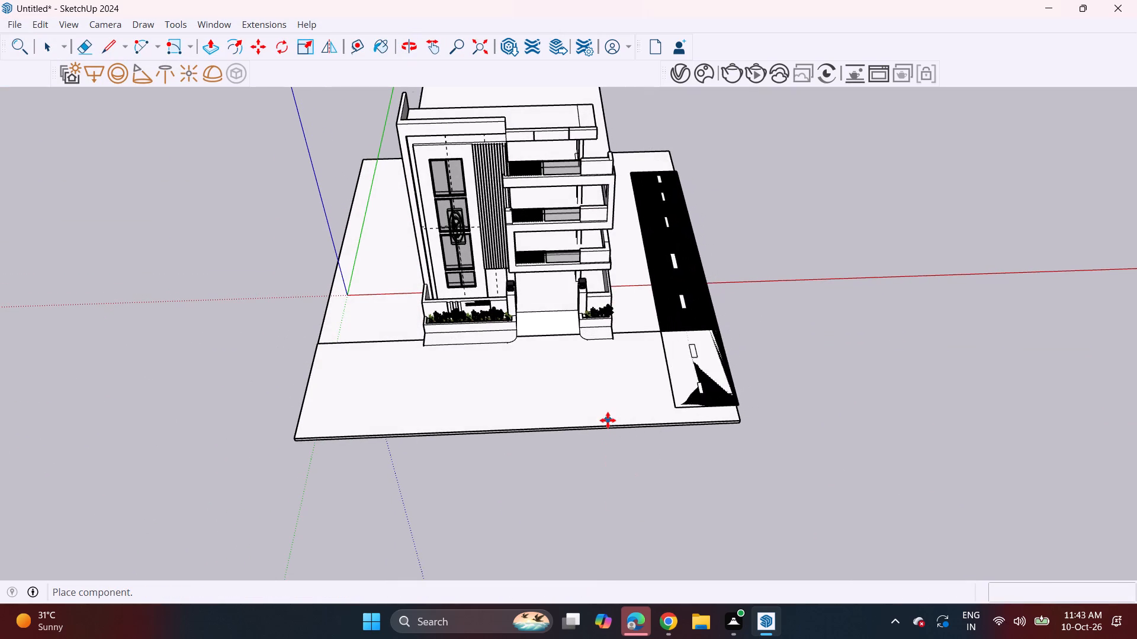
{"action": "left_click", "coordinate": [601, 418]}
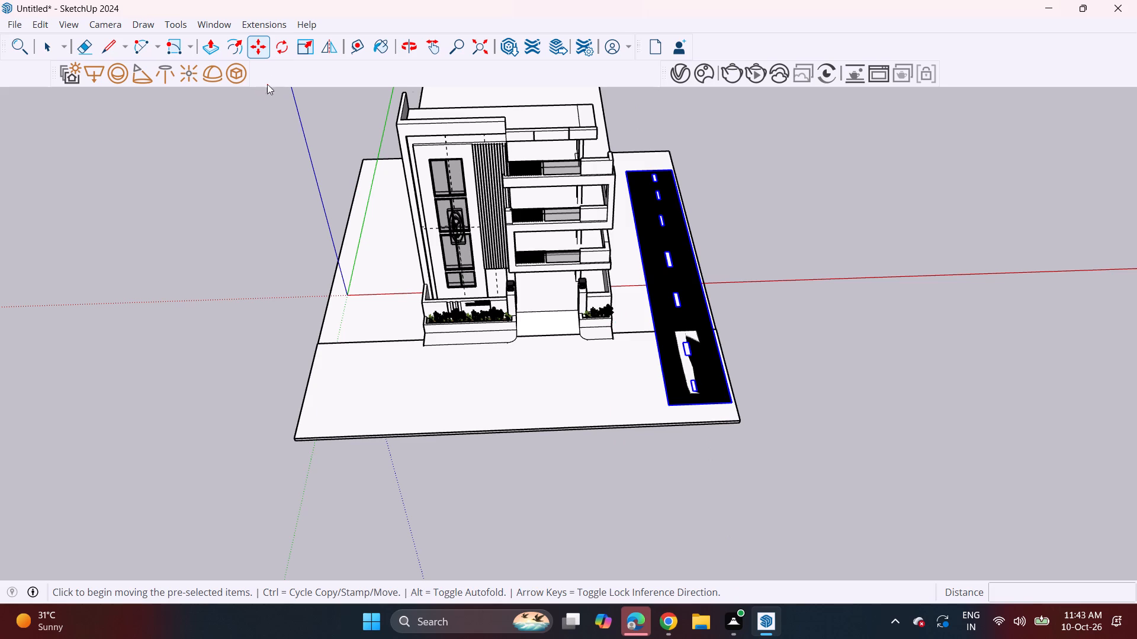
Rotate the road horizontally about a point outside the slab so it runs parallel to the building front.
{"action": "left_click", "coordinate": [280, 53]}
{"action": "left_click", "coordinate": [817, 410]}
{"action": "left_click", "coordinate": [878, 405]}
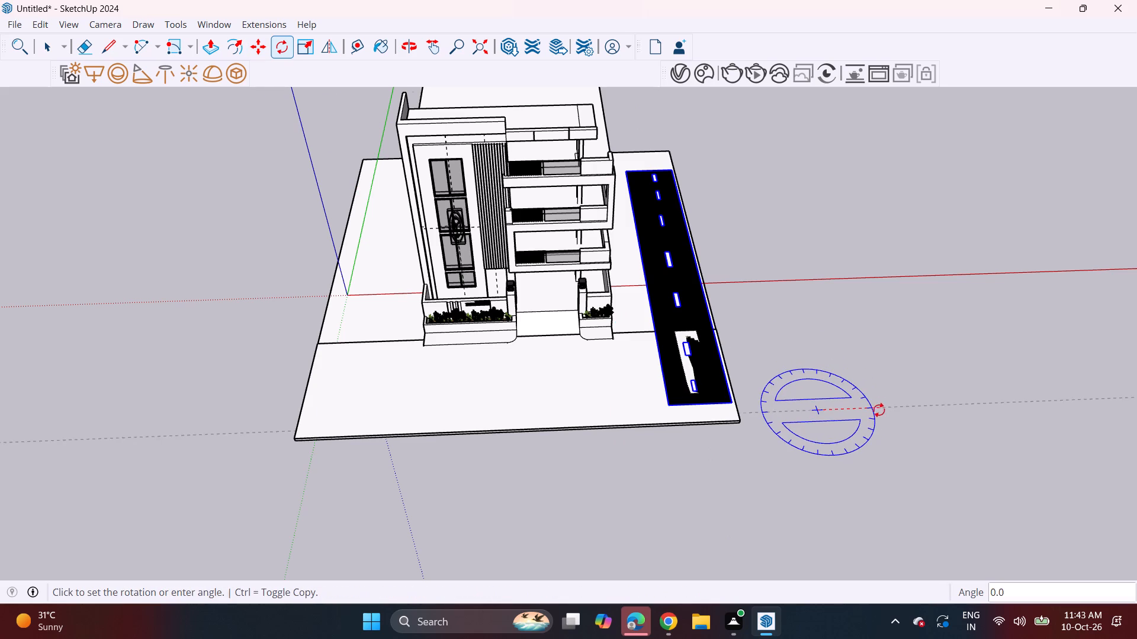
{"action": "left_click", "coordinate": [831, 461]}
Move the road by its end corner to the slab's outer front corner on the long planter's side.
{"action": "scroll", "coordinate": [813, 359], "scroll_direction": "up", "scroll_amount": 3}
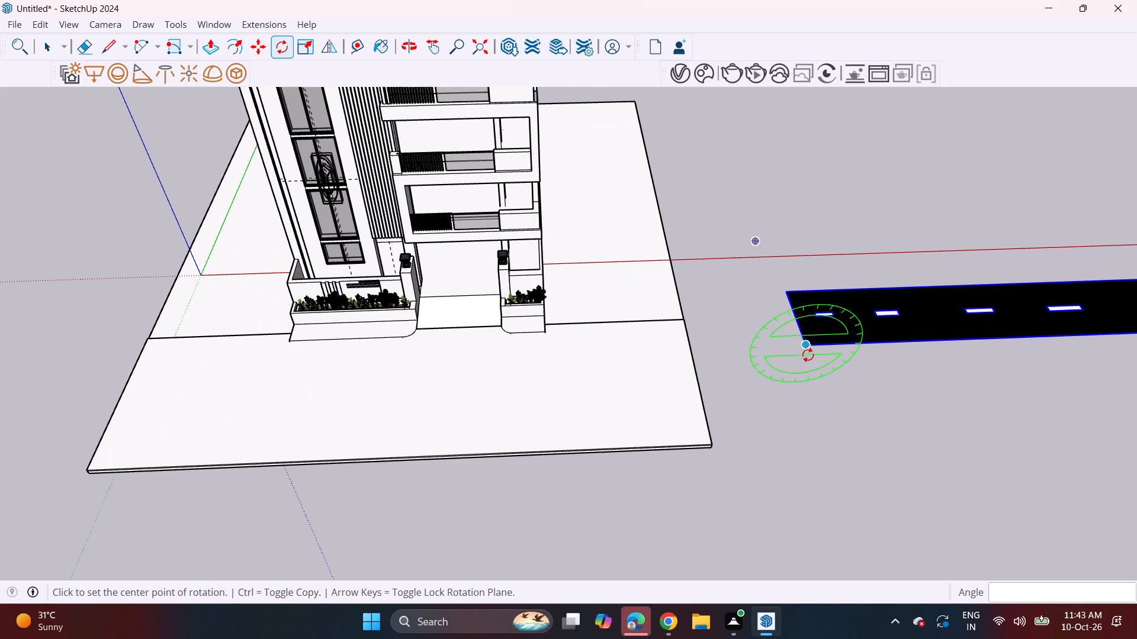
{"action": "key", "text": "space"}
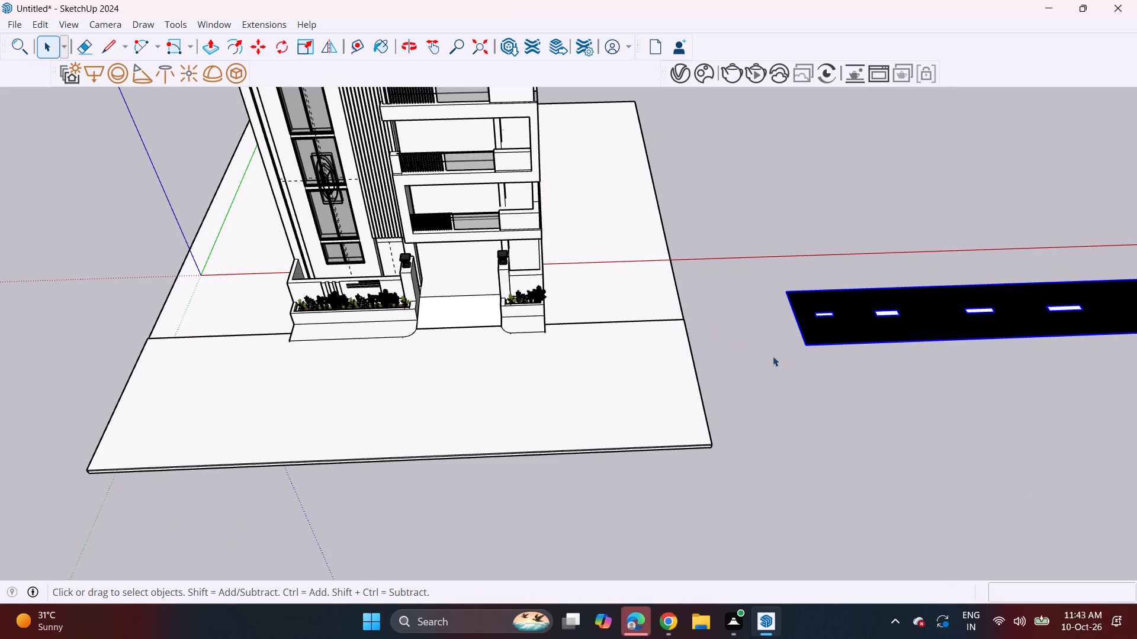
{"action": "left_click", "coordinate": [903, 325]}
{"action": "key", "text": "m"}
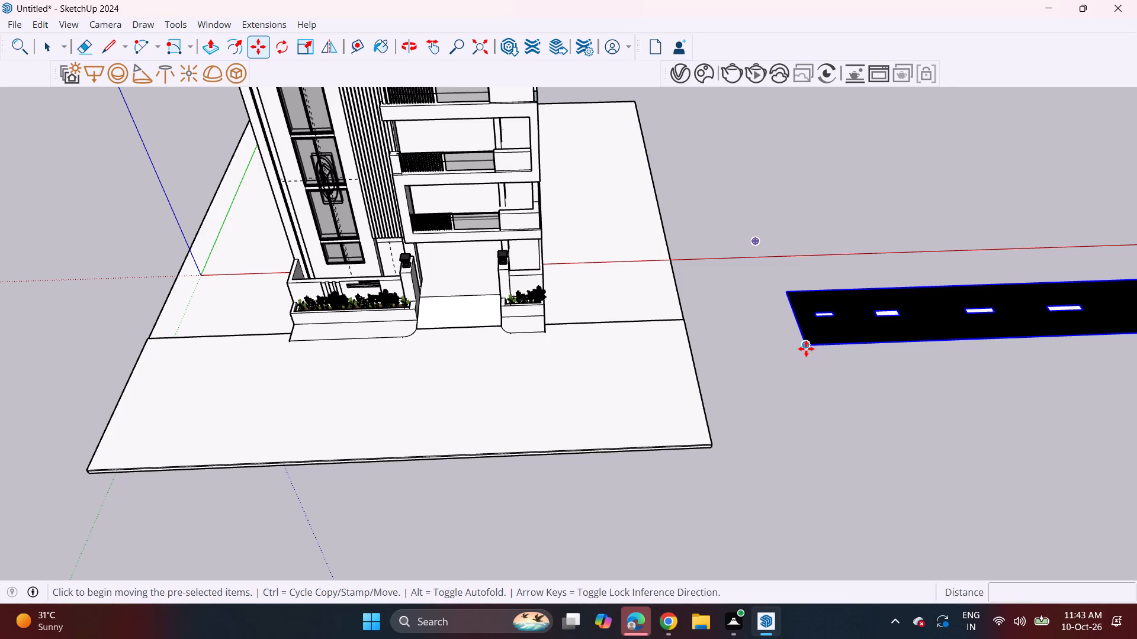
{"action": "left_click", "coordinate": [807, 347]}
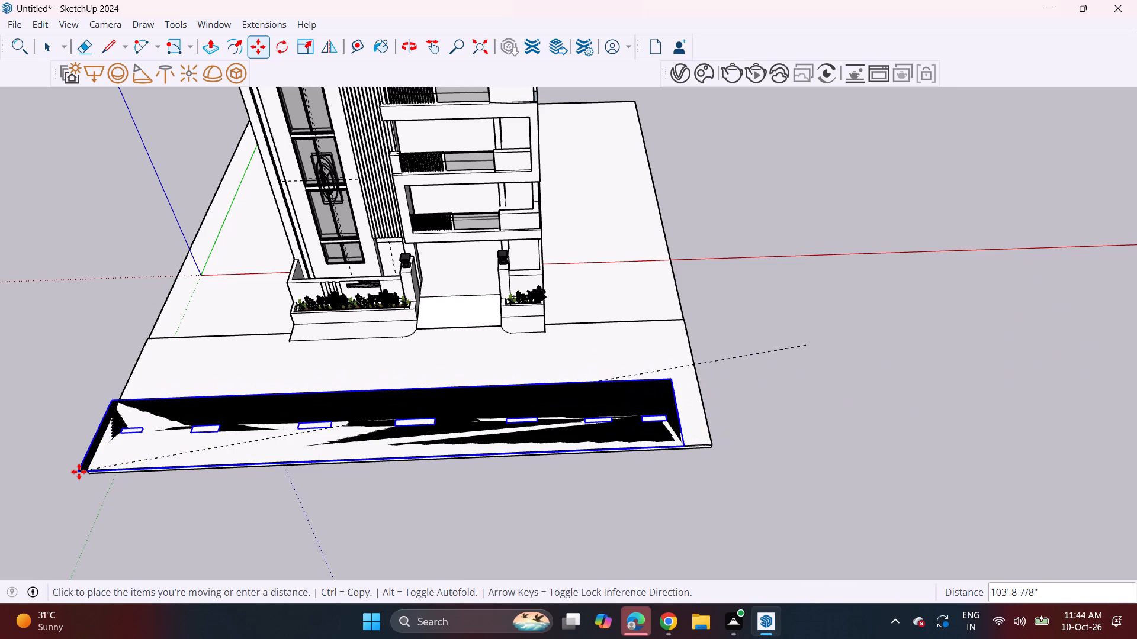
{"action": "left_click", "coordinate": [84, 471]}
Move the road about 12' 9" toward the building so its inner edge meets the front ground's seam line.
{"action": "middle_click_drag", "start_coordinate": [587, 416], "coordinate": [625, 322]}
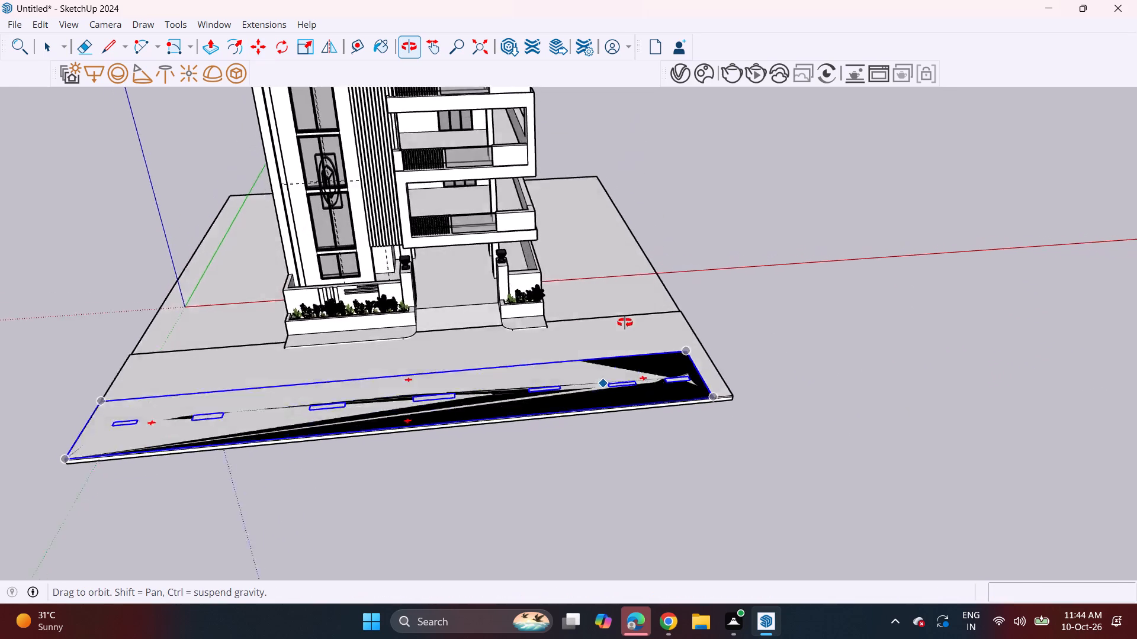
{"action": "middle_click_drag", "start_coordinate": [625, 322], "coordinate": [625, 215]}
{"action": "scroll", "coordinate": [388, 340], "scroll_direction": "up", "scroll_amount": 3}
{"action": "middle_click_drag", "start_coordinate": [418, 356], "coordinate": [640, 318]}
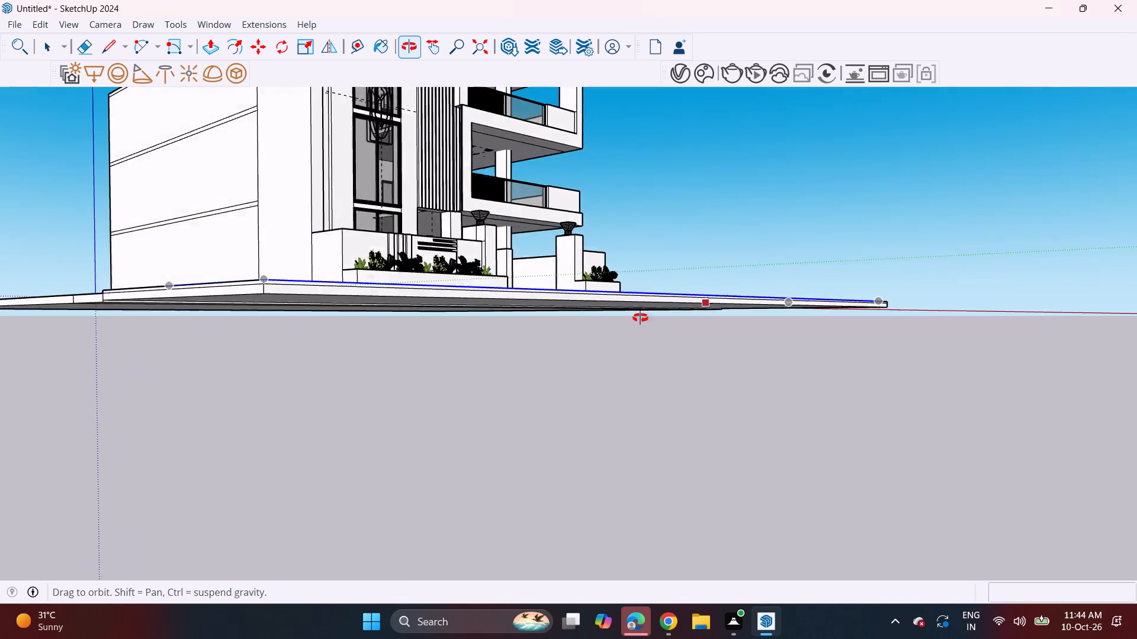
{"action": "middle_click_drag", "start_coordinate": [640, 318], "coordinate": [750, 365]}
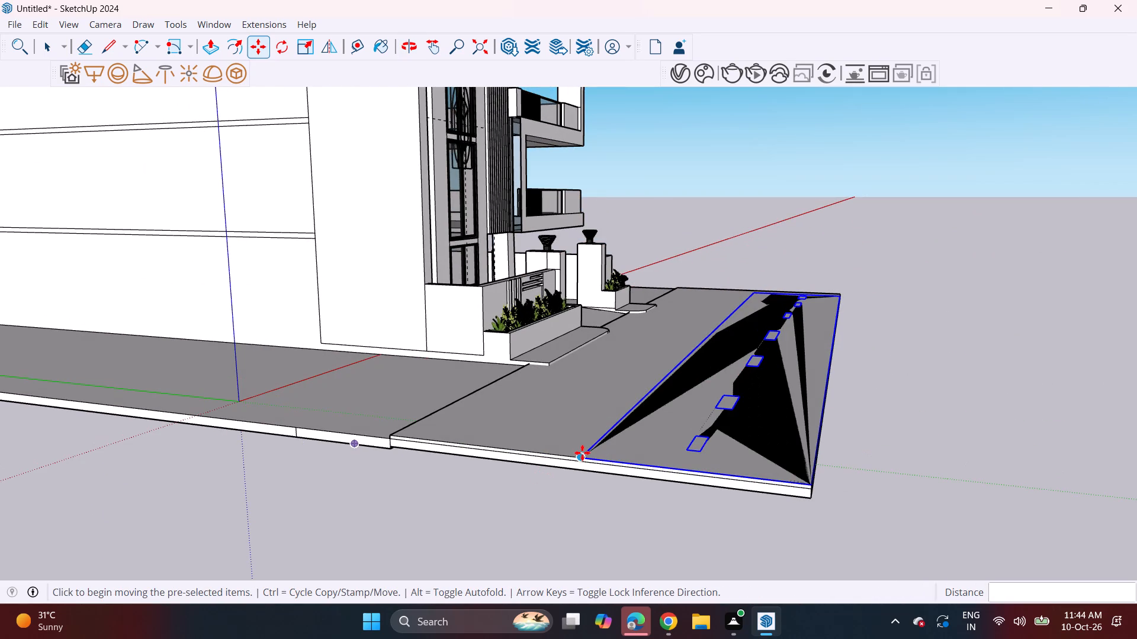
{"action": "left_click", "coordinate": [582, 453]}
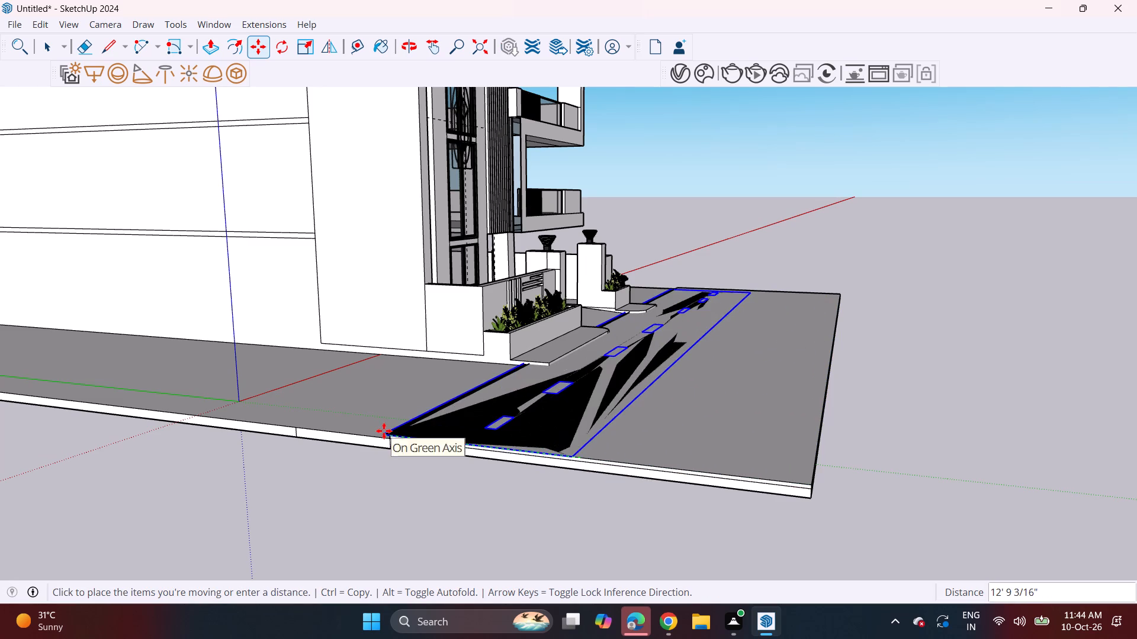
{"action": "left_click", "coordinate": [388, 435]}
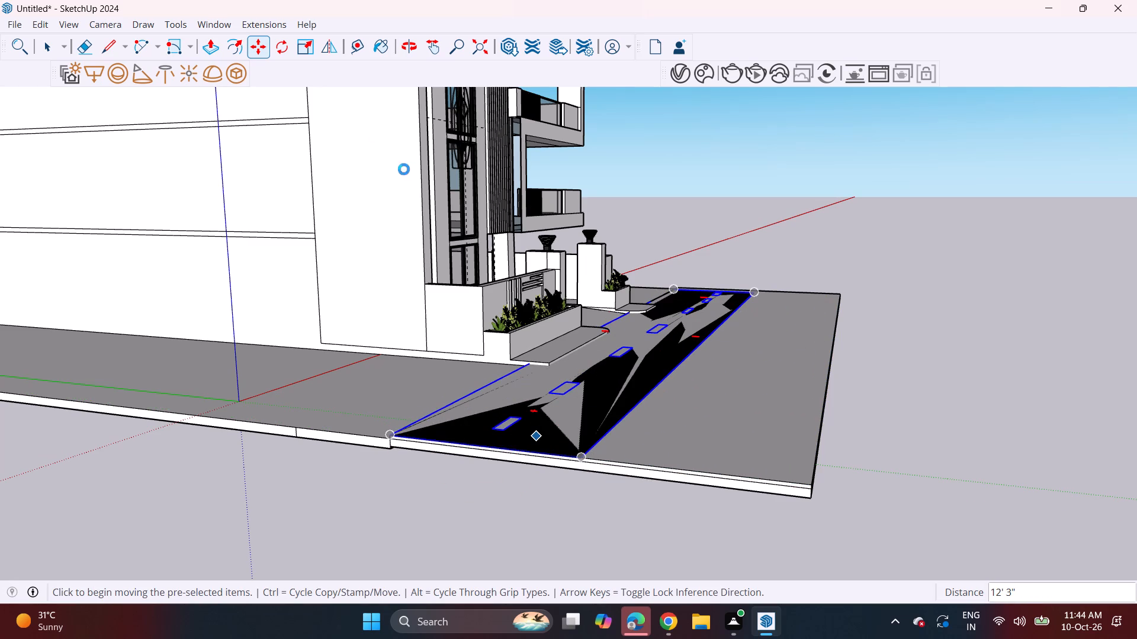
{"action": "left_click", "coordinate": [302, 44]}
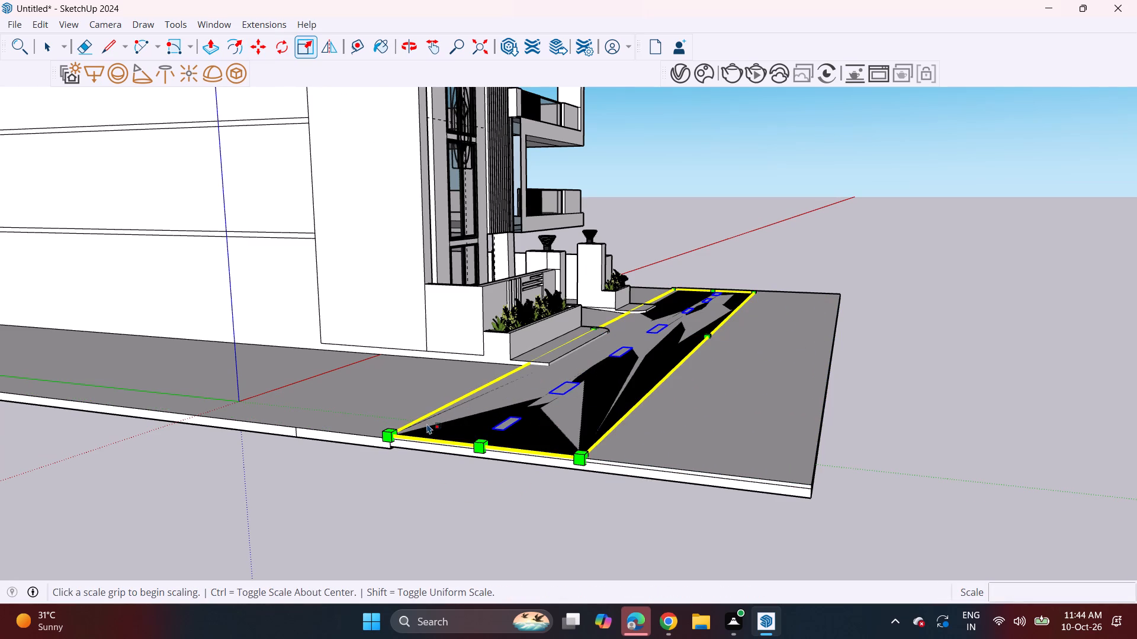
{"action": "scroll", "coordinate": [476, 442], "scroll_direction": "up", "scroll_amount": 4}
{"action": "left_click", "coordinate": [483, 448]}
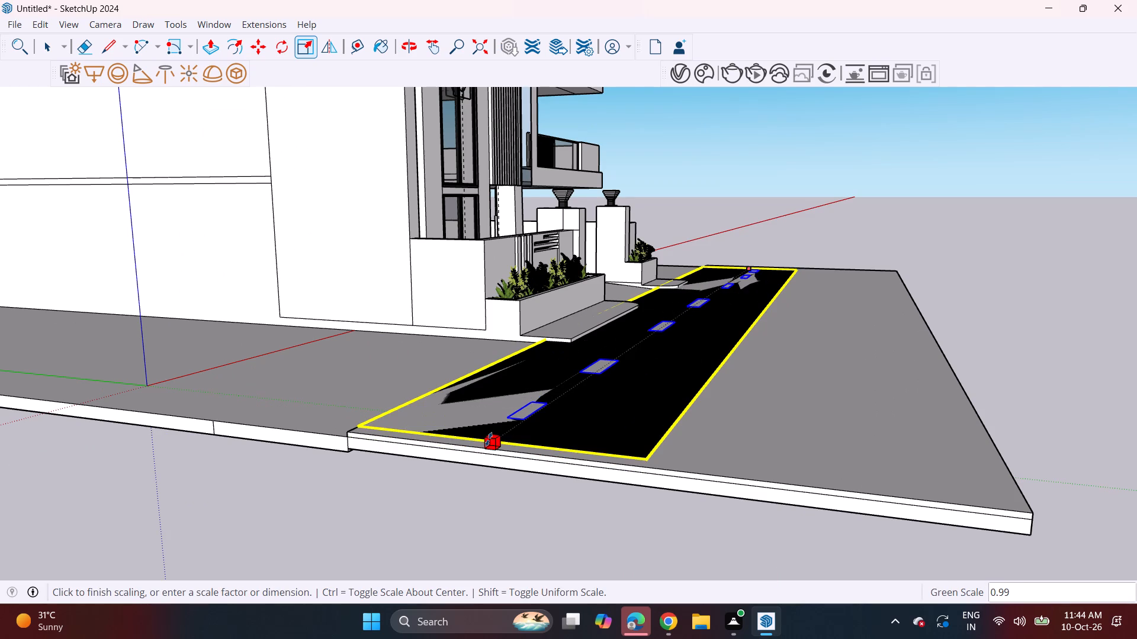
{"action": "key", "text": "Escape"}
Move the road by its inner end corner to the ground slab's side edge at the seam line, on the short planter's side.
{"action": "middle_click_drag", "start_coordinate": [772, 353], "coordinate": [116, 379]}
{"action": "scroll", "coordinate": [163, 379], "scroll_direction": "up", "scroll_amount": 1}
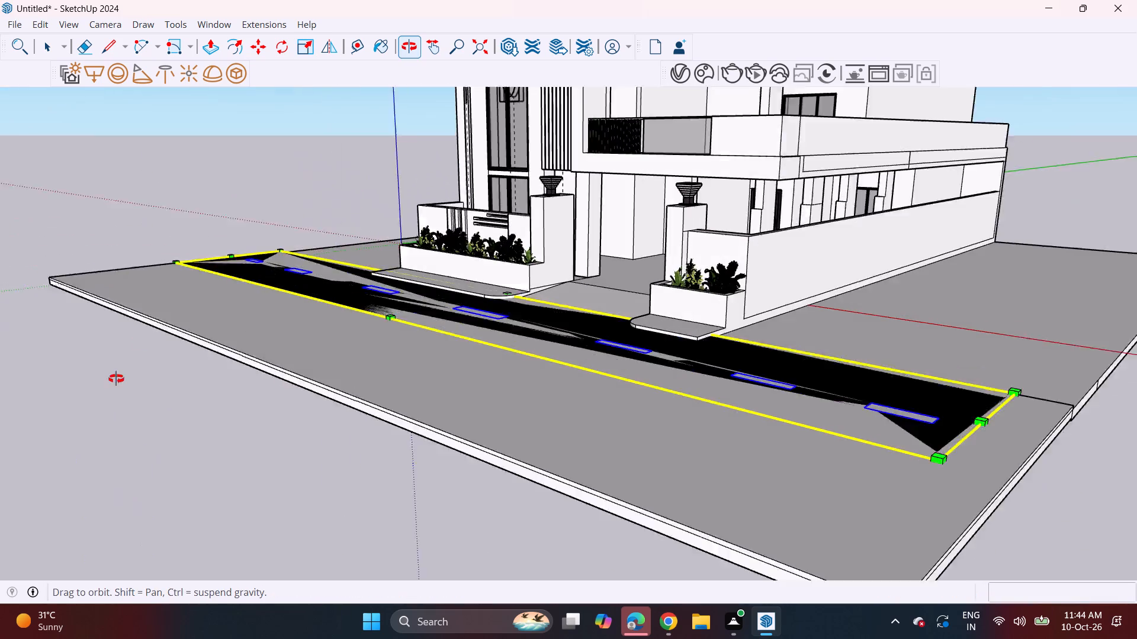
{"action": "middle_click_drag", "start_coordinate": [116, 379], "coordinate": [113, 379]}
{"action": "middle_click_drag", "start_coordinate": [877, 475], "coordinate": [653, 431]}
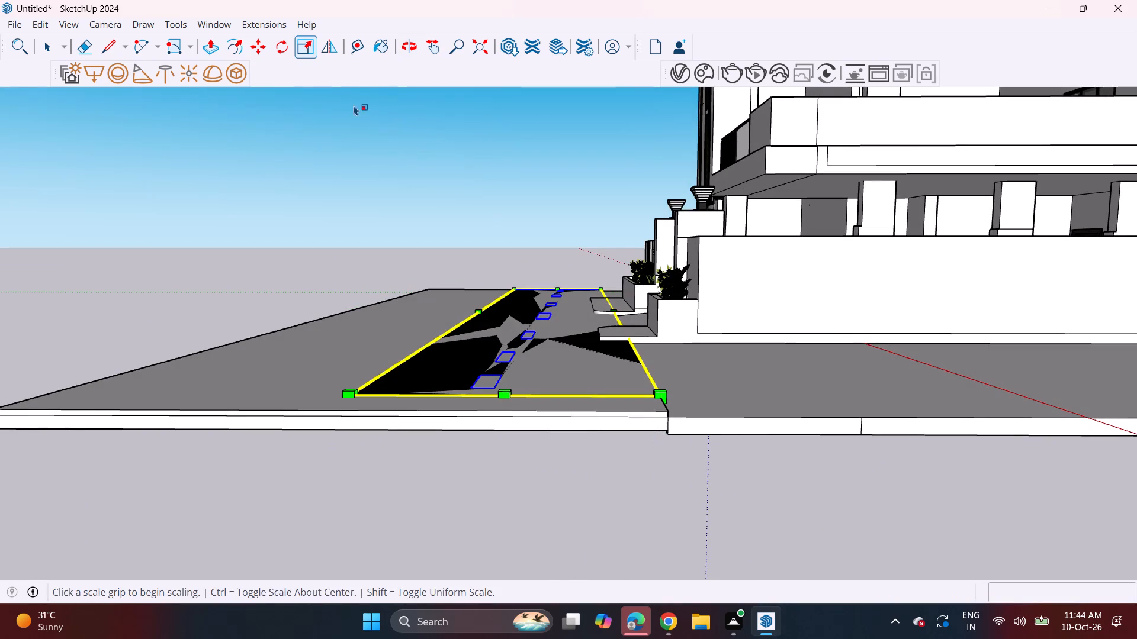
{"action": "left_click_drag", "start_coordinate": [258, 48], "coordinate": [263, 51]}
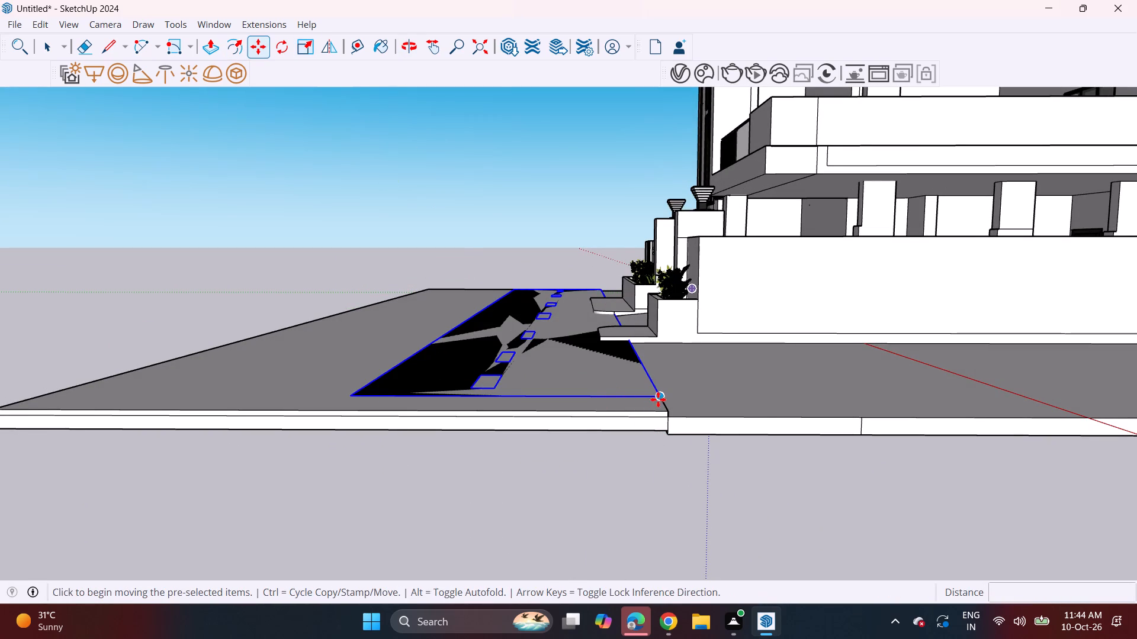
{"action": "scroll", "coordinate": [661, 399], "scroll_direction": "up", "scroll_amount": 16}
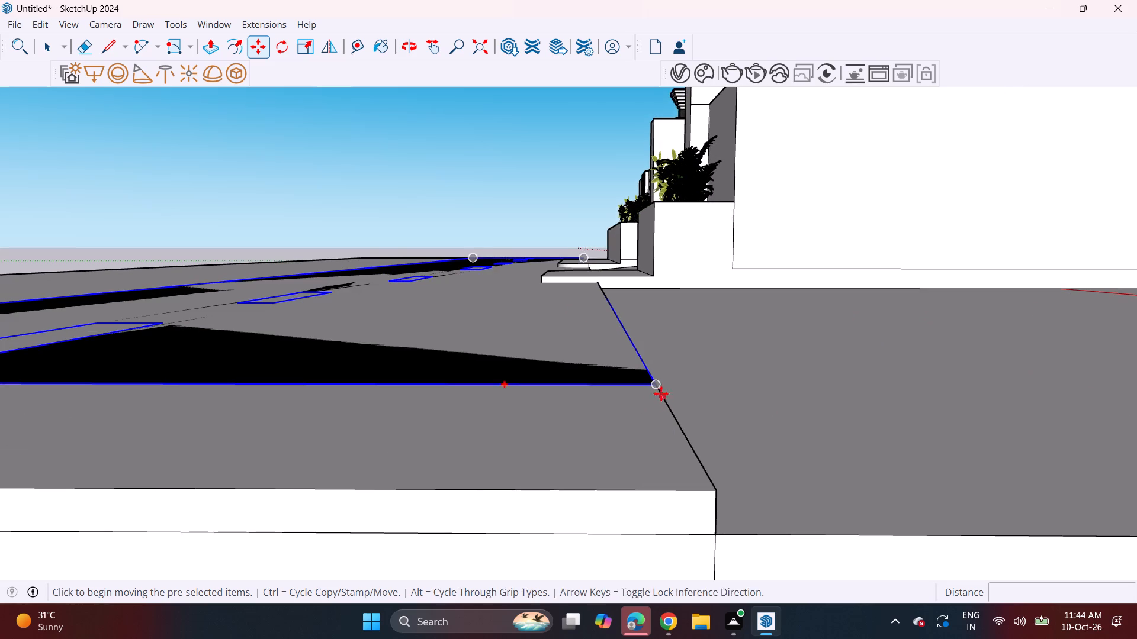
{"action": "left_click", "coordinate": [660, 386]}
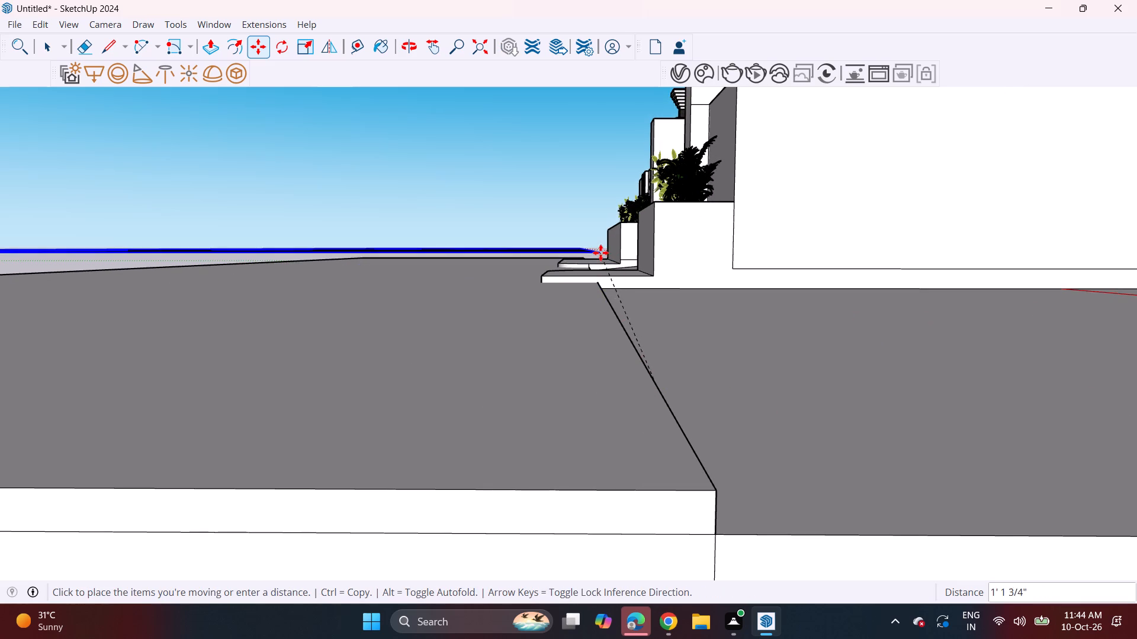
{"action": "middle_click_drag", "start_coordinate": [595, 259], "coordinate": [620, 316]}
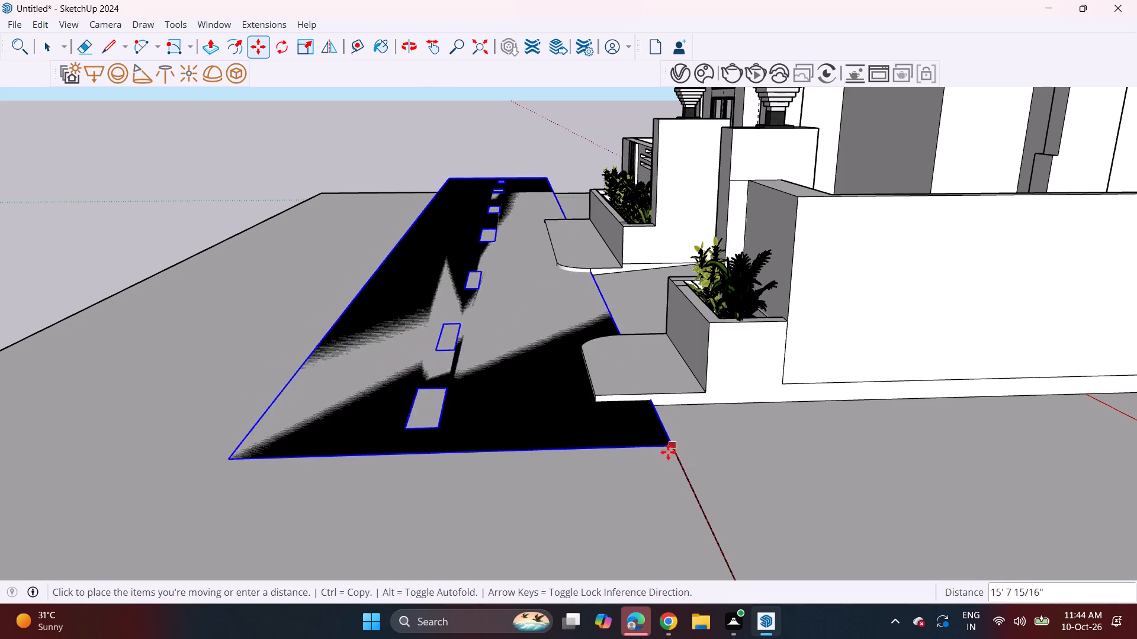
{"action": "scroll", "coordinate": [662, 474], "scroll_direction": "down", "scroll_amount": 9}
{"action": "middle_click_drag", "start_coordinate": [663, 477], "coordinate": [606, 264], "text": "shift"}
{"action": "middle_click_drag", "start_coordinate": [605, 273], "coordinate": [612, 396]}
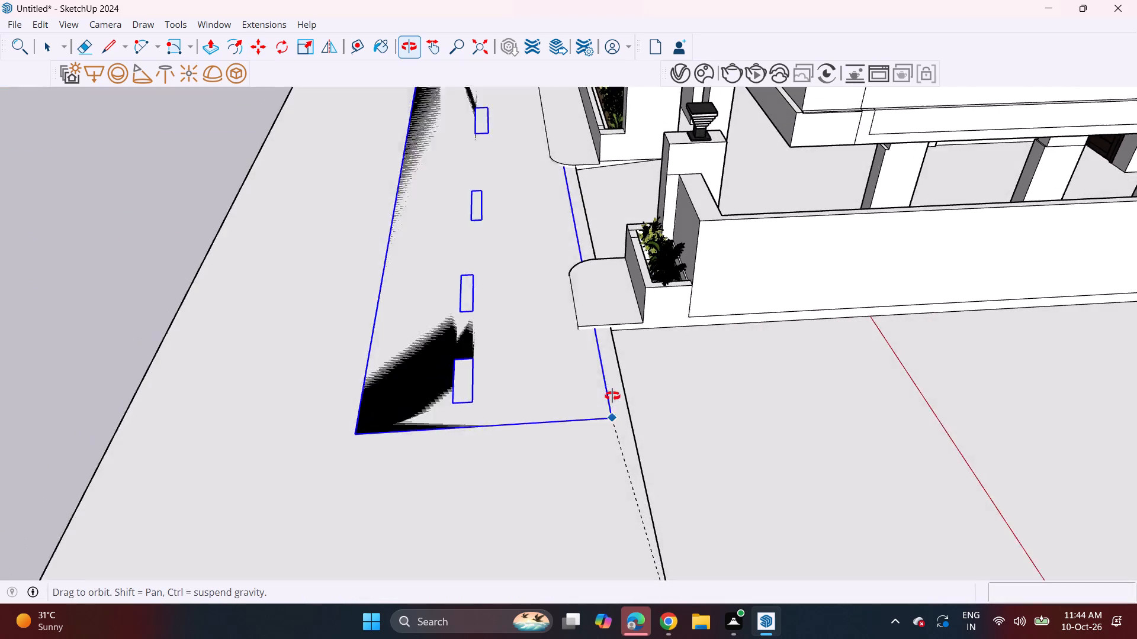
{"action": "middle_click_drag", "start_coordinate": [612, 396], "coordinate": [611, 383]}
{"action": "scroll", "coordinate": [610, 363], "scroll_direction": "down", "scroll_amount": 7}
{"action": "middle_click_drag", "start_coordinate": [600, 424], "coordinate": [598, 292], "text": "shift"}
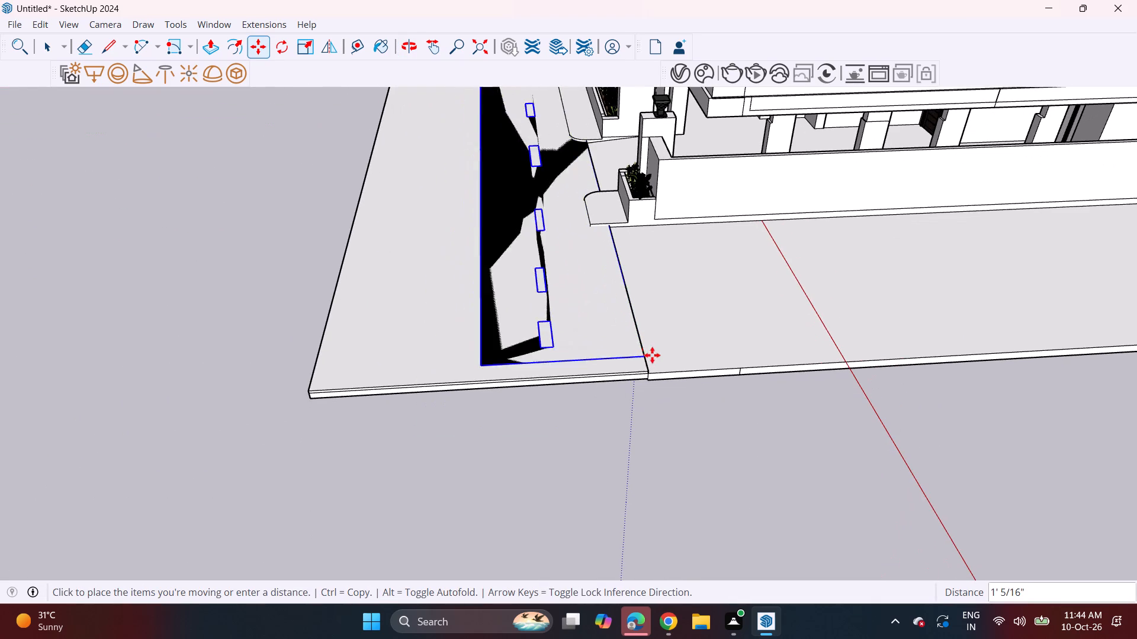
{"action": "left_click", "coordinate": [644, 375]}
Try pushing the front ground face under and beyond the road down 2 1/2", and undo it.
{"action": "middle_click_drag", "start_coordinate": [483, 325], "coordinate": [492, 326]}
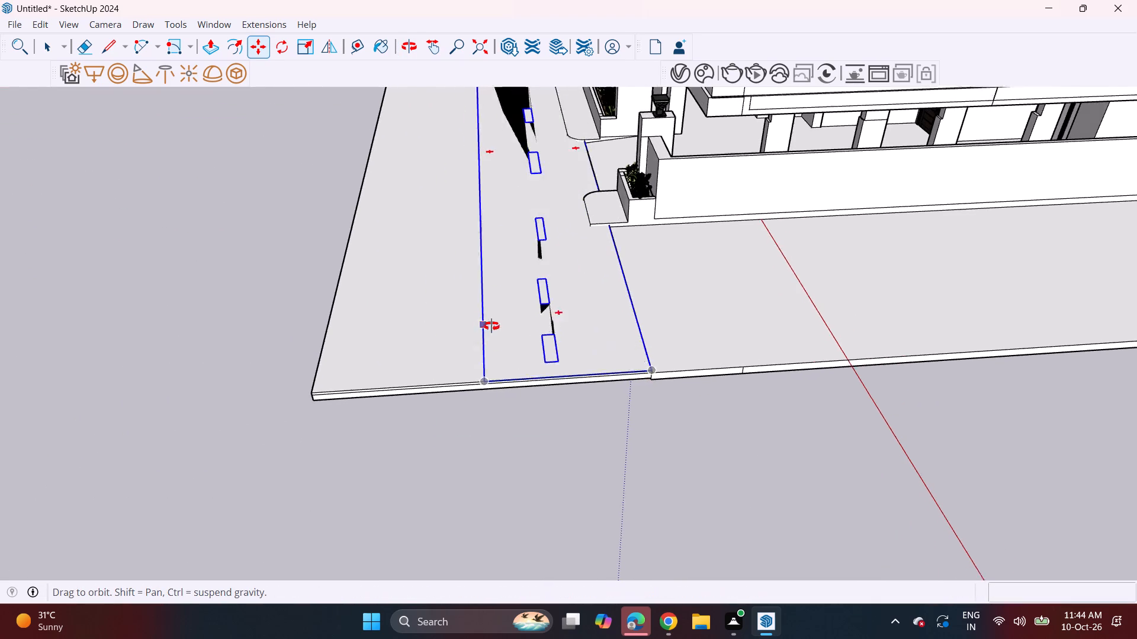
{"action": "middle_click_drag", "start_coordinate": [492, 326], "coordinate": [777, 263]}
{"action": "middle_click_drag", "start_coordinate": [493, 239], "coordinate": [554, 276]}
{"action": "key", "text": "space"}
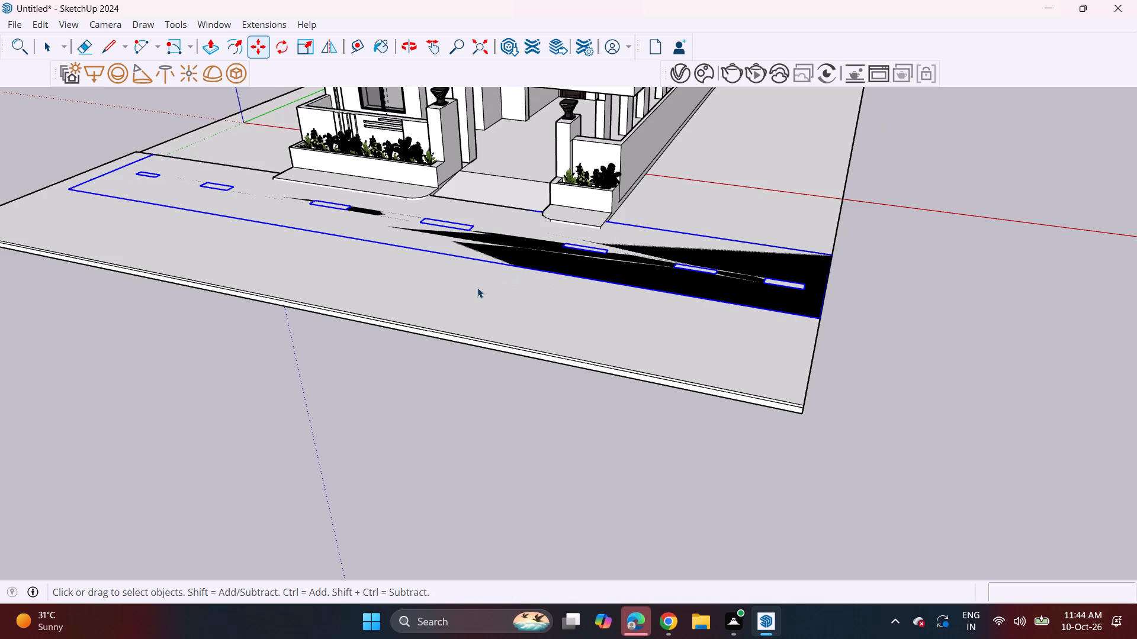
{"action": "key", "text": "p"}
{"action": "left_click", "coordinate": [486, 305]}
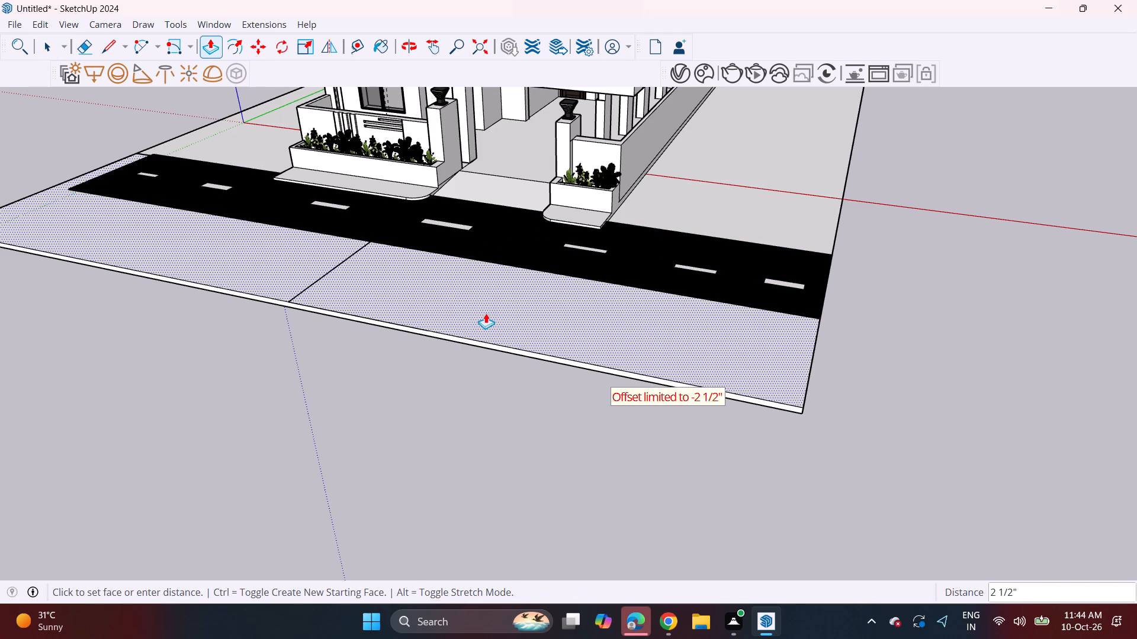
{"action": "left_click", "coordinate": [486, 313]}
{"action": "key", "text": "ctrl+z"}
Push the front ground face under and beyond the road down 2 1/2", and Push/Pull the exposed face beyond the road by 5 1/2".
{"action": "scroll", "coordinate": [459, 292], "scroll_direction": "up", "scroll_amount": 4}
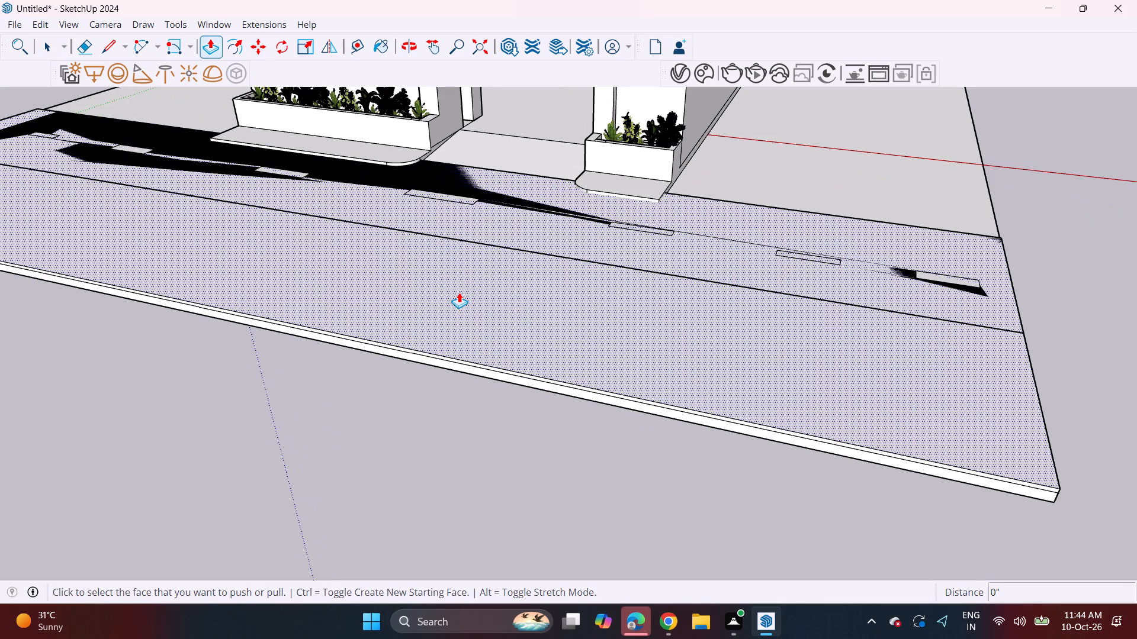
{"action": "left_click", "coordinate": [459, 292]}
{"action": "left_click", "coordinate": [459, 298]}
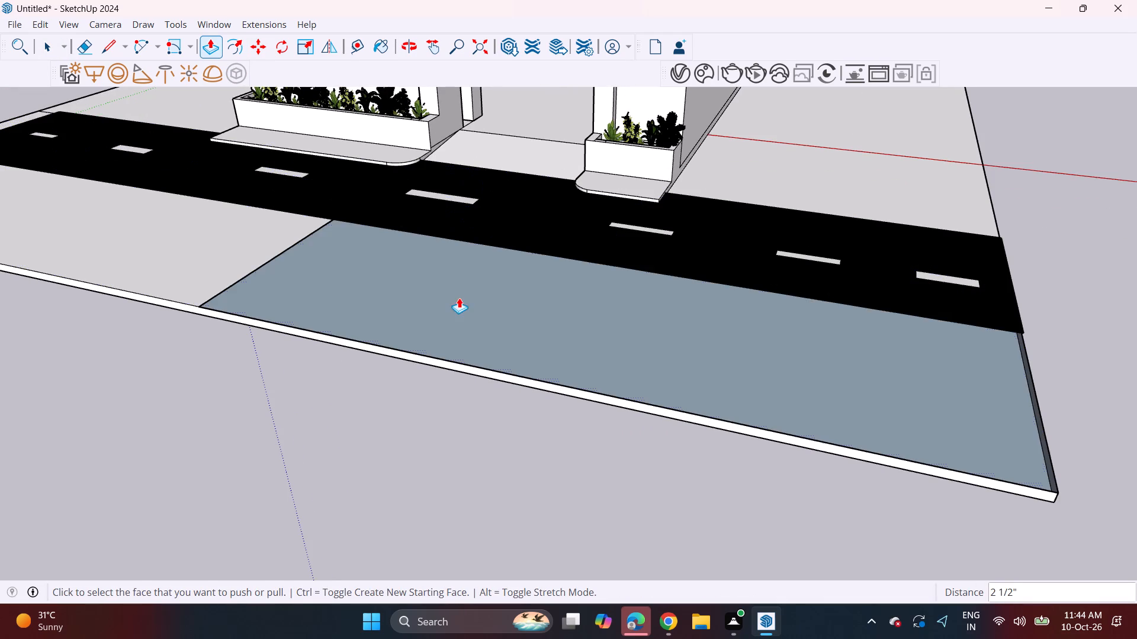
{"action": "middle_click_drag", "start_coordinate": [377, 314], "coordinate": [442, 292]}
{"action": "scroll", "coordinate": [447, 288], "scroll_direction": "up", "scroll_amount": 4}
{"action": "left_click", "coordinate": [447, 301]}
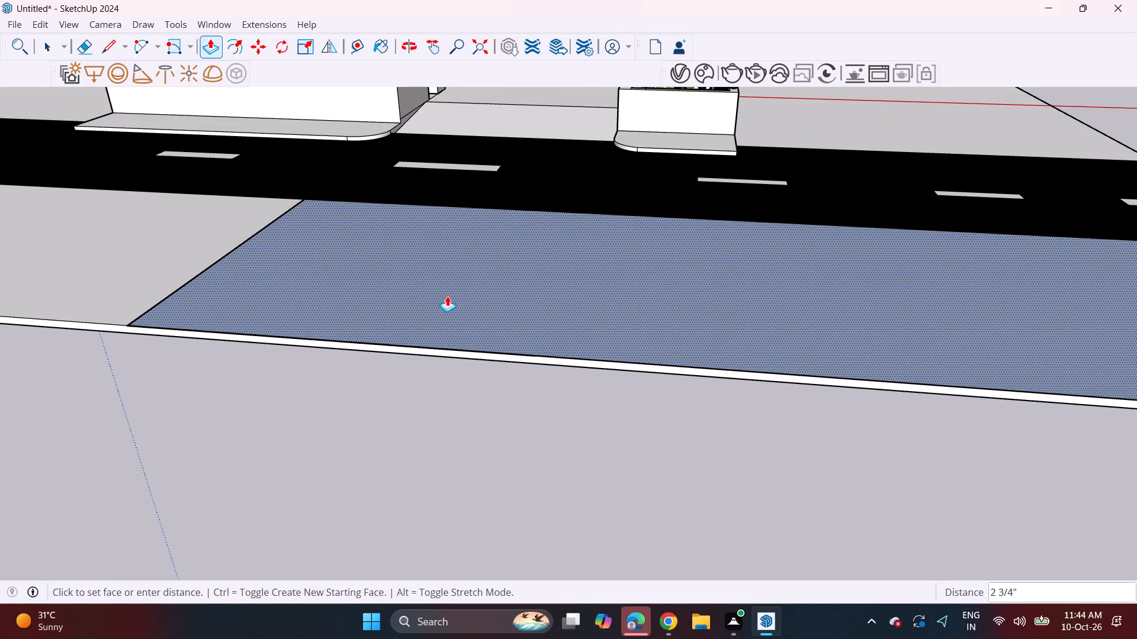
{"action": "left_click", "coordinate": [448, 289]}
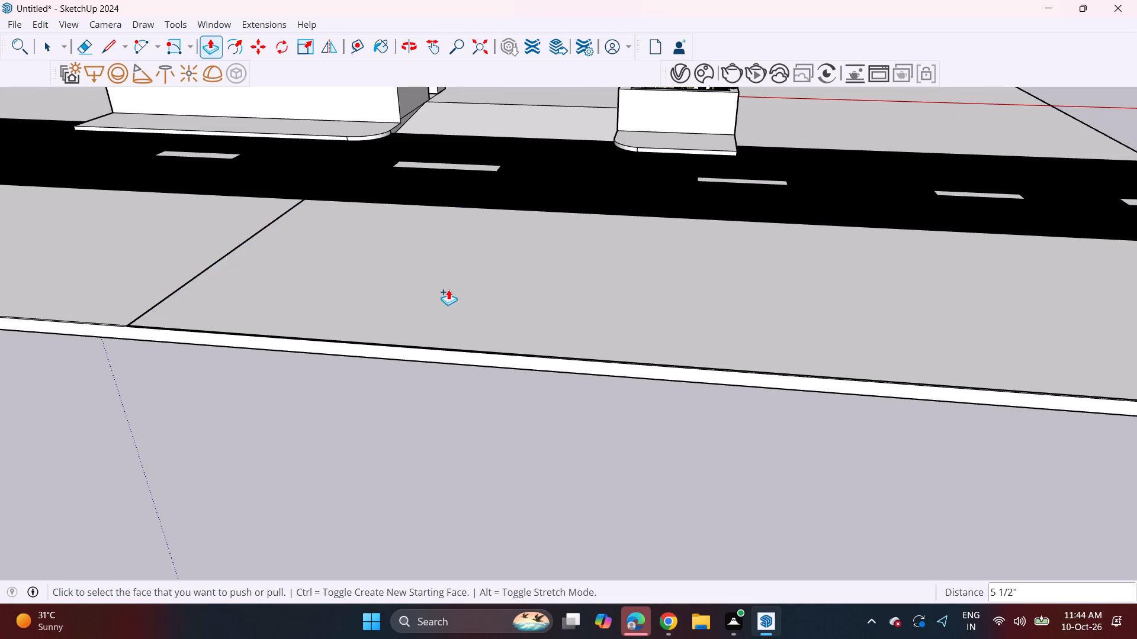
Scale the road's width outward from its building-side edge by a factor of about 1.34.
{"action": "scroll", "coordinate": [368, 301], "scroll_direction": "down", "scroll_amount": 4}
{"action": "middle_click_drag", "start_coordinate": [329, 306], "coordinate": [508, 404]}
{"action": "scroll", "coordinate": [480, 325], "scroll_direction": "down", "scroll_amount": 4}
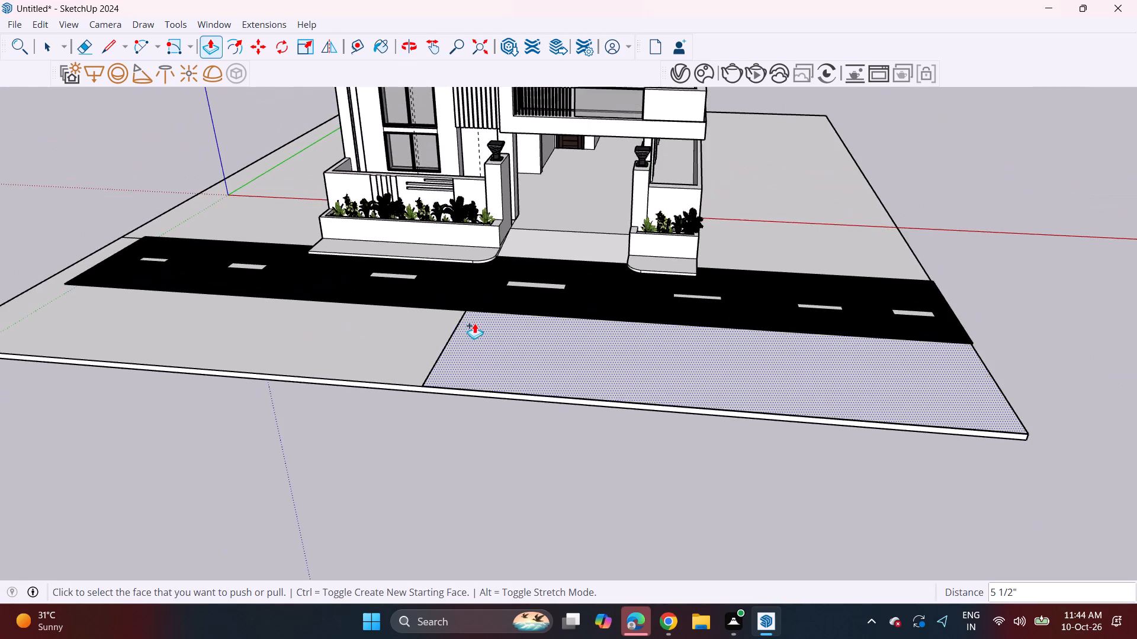
{"action": "middle_click_drag", "start_coordinate": [445, 328], "coordinate": [338, 457], "text": "shift"}
{"action": "middle_click_drag", "start_coordinate": [420, 457], "coordinate": [468, 427]}
{"action": "scroll", "coordinate": [471, 401], "scroll_direction": "up", "scroll_amount": 4}
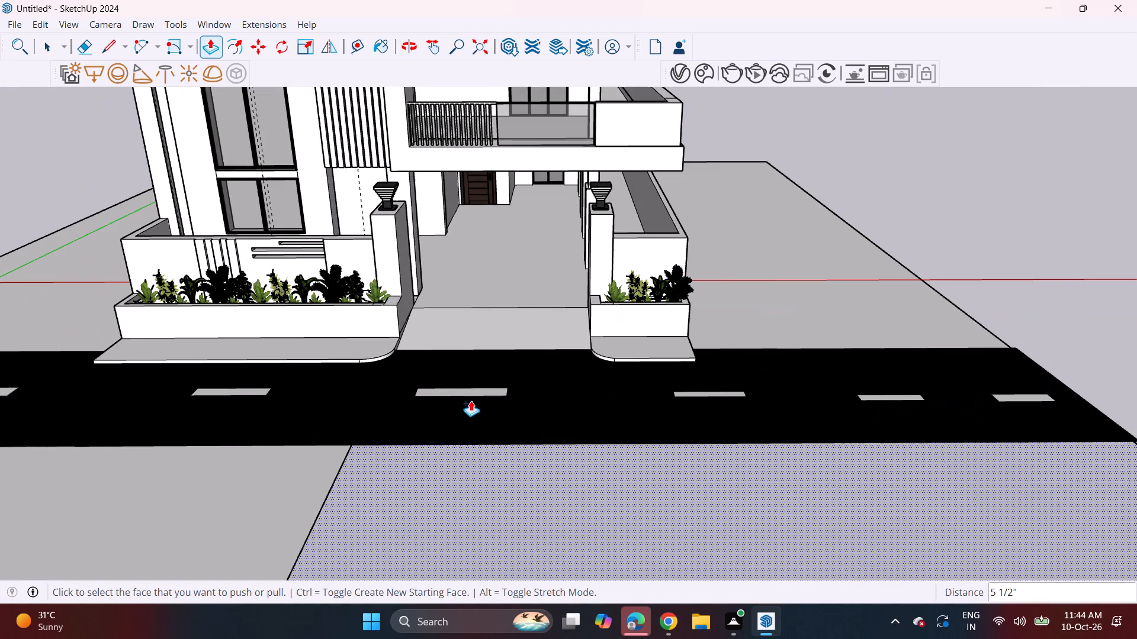
{"action": "key", "text": "space"}
{"action": "left_click", "coordinate": [465, 399]}
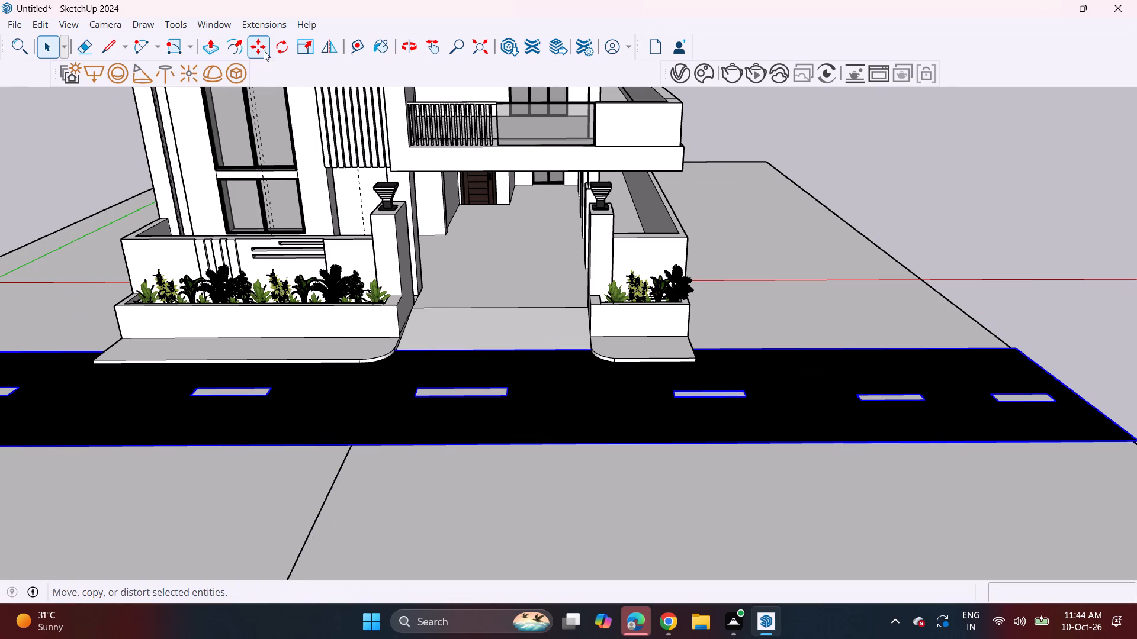
{"action": "left_click", "coordinate": [303, 50]}
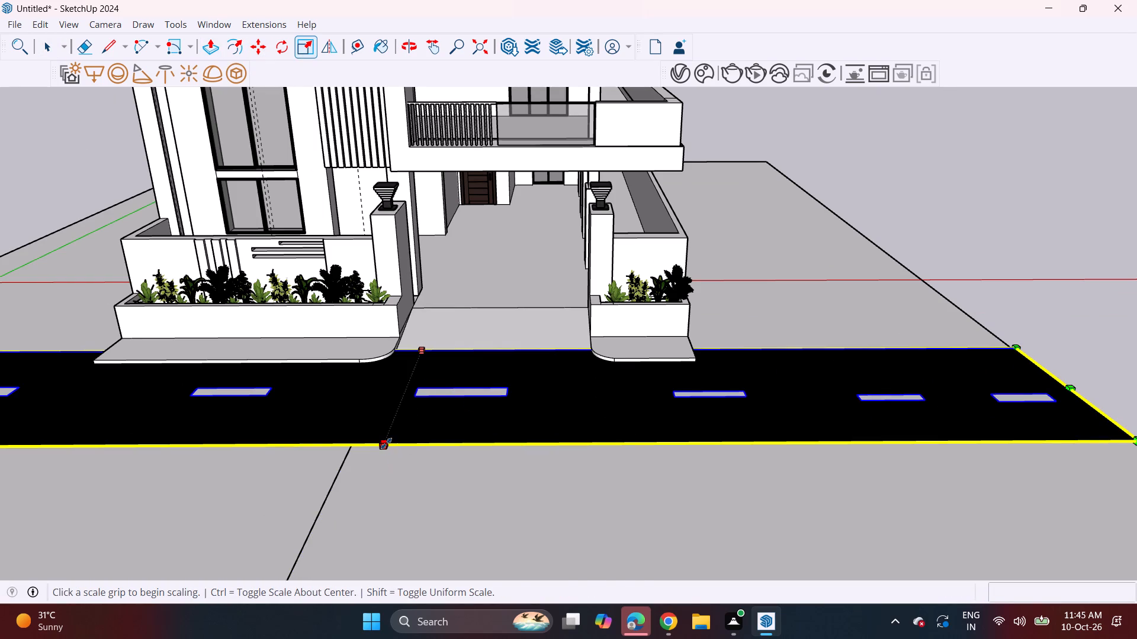
{"action": "left_click", "coordinate": [386, 443]}
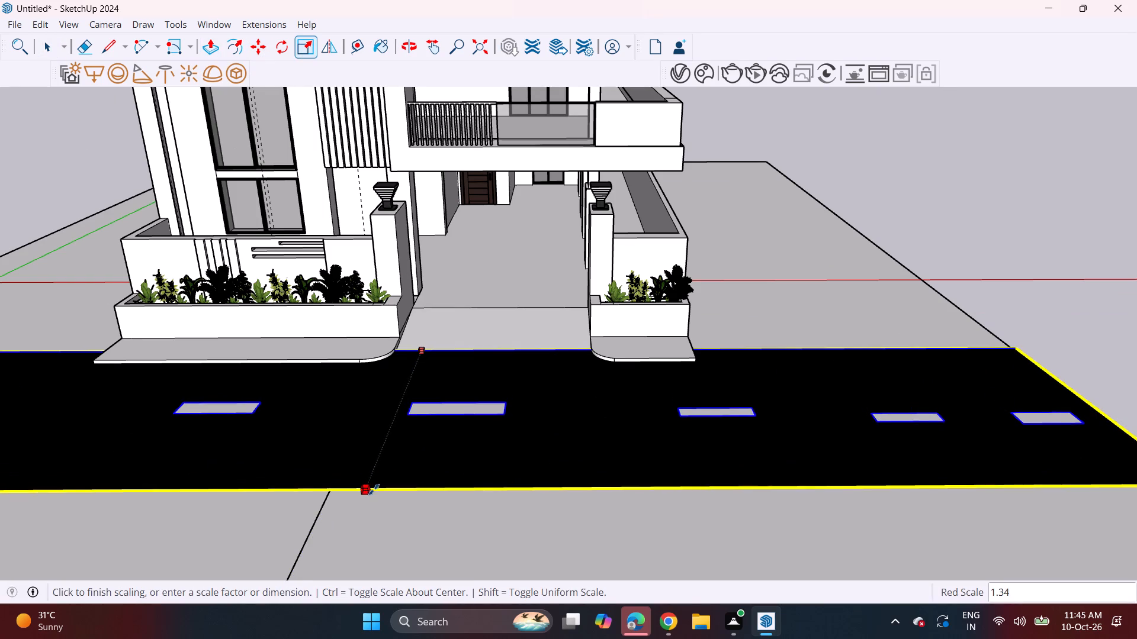
{"action": "left_click", "coordinate": [378, 477]}
Examine the building front, the driveway entrance and how the widened road meets them.
{"action": "scroll", "coordinate": [534, 414], "scroll_direction": "down", "scroll_amount": 3}
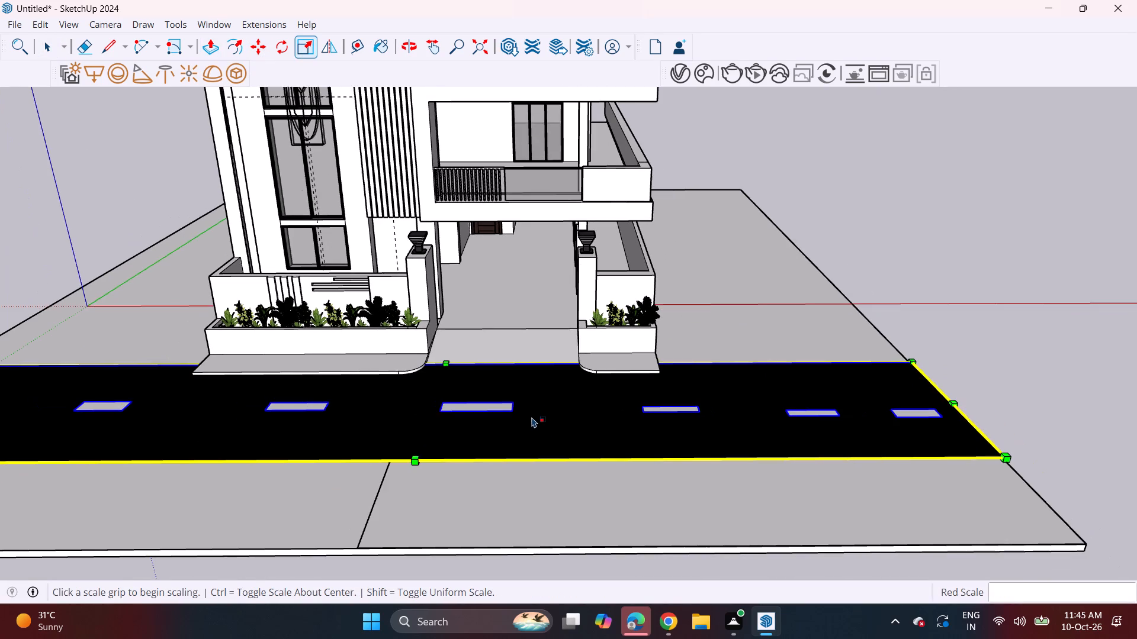
{"action": "middle_click_drag", "start_coordinate": [530, 444], "coordinate": [535, 352]}
{"action": "middle_click_drag", "start_coordinate": [526, 335], "coordinate": [588, 463], "text": "shift"}
{"action": "middle_click_drag", "start_coordinate": [581, 483], "coordinate": [580, 478]}
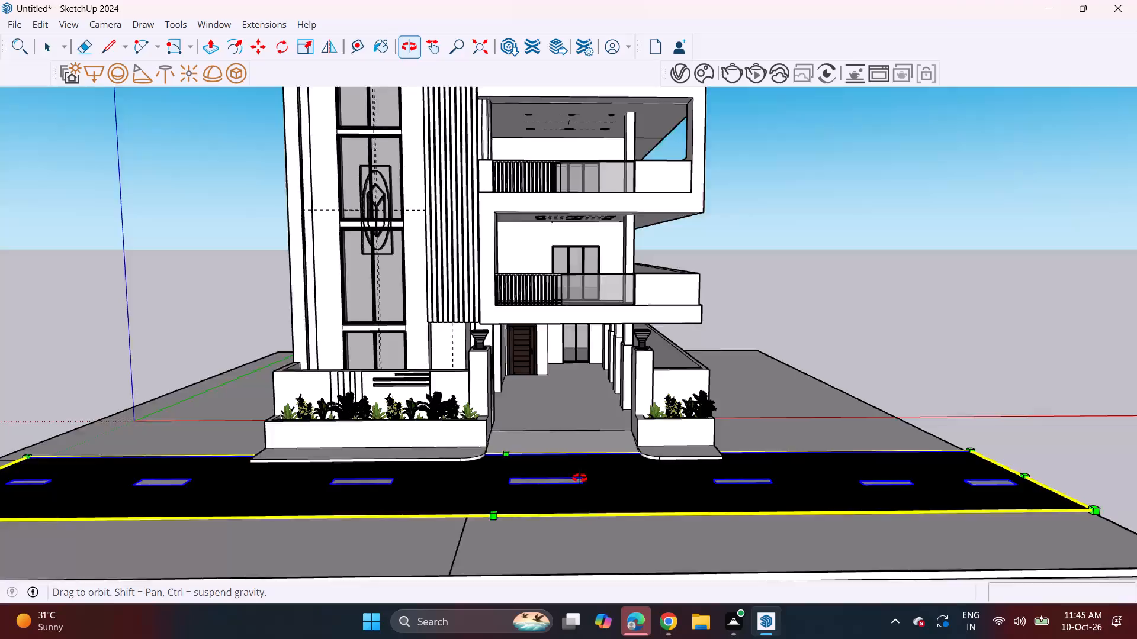
{"action": "middle_click_drag", "start_coordinate": [580, 478], "coordinate": [573, 466]}
{"action": "scroll", "coordinate": [589, 422], "scroll_direction": "up", "scroll_amount": 11}
{"action": "scroll", "coordinate": [539, 450], "scroll_direction": "up", "scroll_amount": 7}
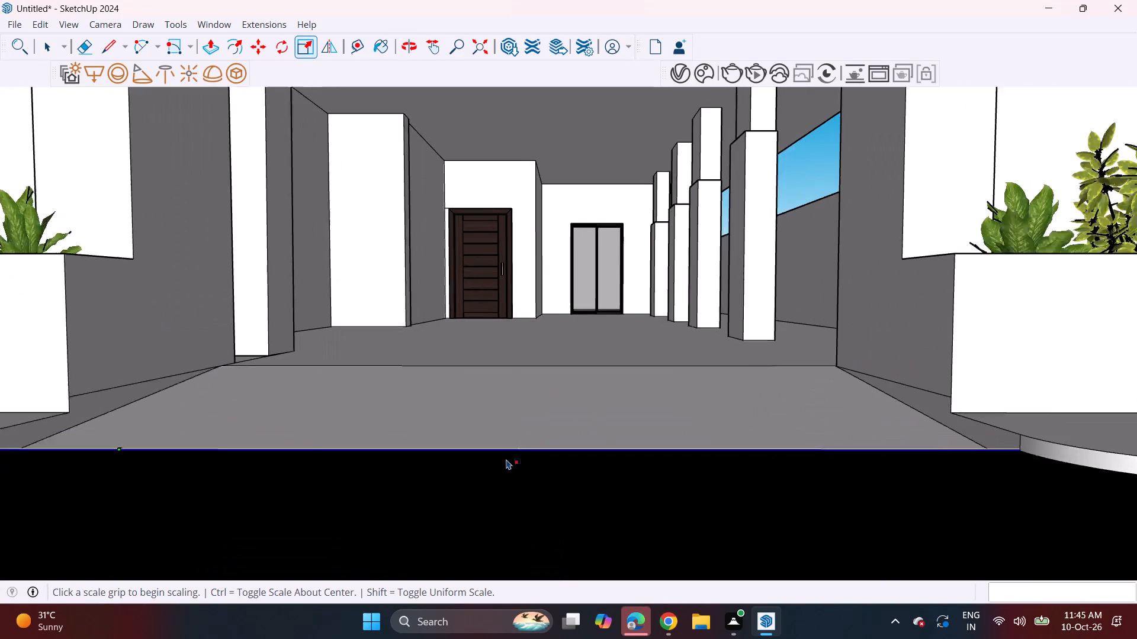
{"action": "scroll", "coordinate": [506, 459], "scroll_direction": "up", "scroll_amount": 1}
{"action": "key", "text": "space"}
{"action": "left_click", "coordinate": [524, 430]}
{"action": "scroll", "coordinate": [524, 430], "scroll_direction": "down", "scroll_amount": 12}
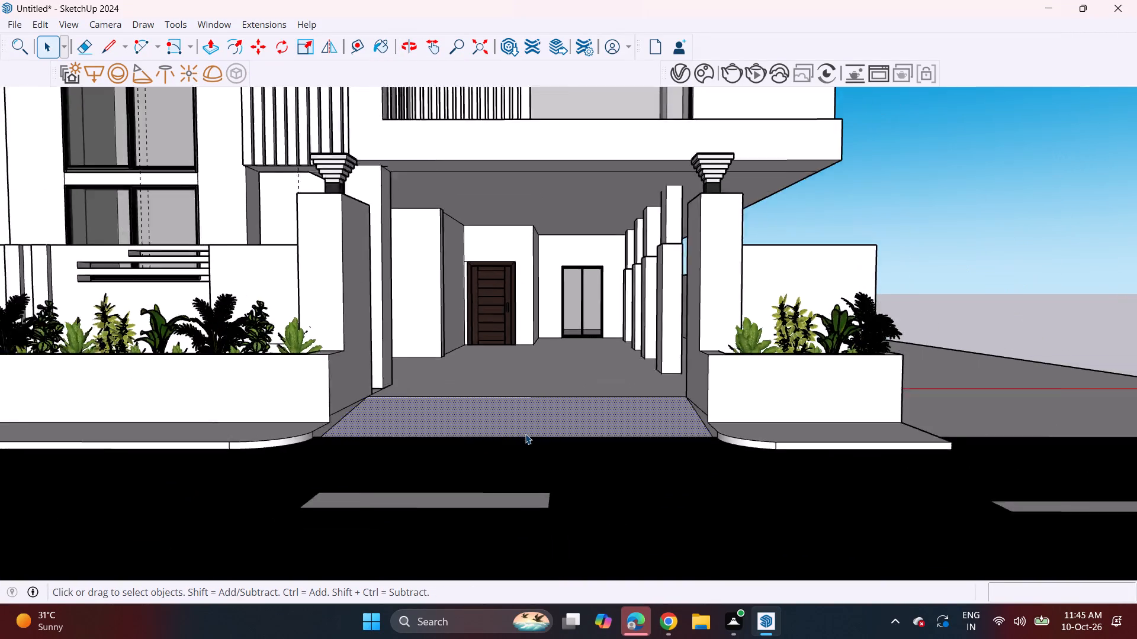
{"action": "scroll", "coordinate": [525, 434], "scroll_direction": "down", "scroll_amount": 1}
{"action": "scroll", "coordinate": [467, 492], "scroll_direction": "down", "scroll_amount": 7}
{"action": "middle_click_drag", "start_coordinate": [470, 483], "coordinate": [570, 466]}
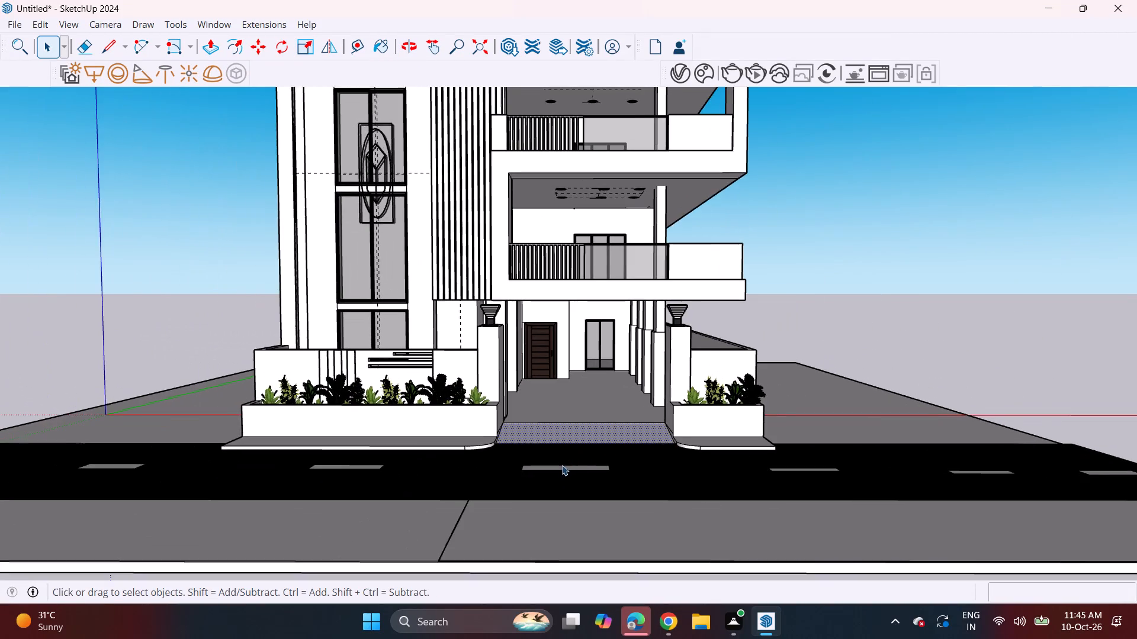
{"action": "scroll", "coordinate": [561, 464], "scroll_direction": "down", "scroll_amount": 3}
{"action": "middle_click_drag", "start_coordinate": [550, 451], "coordinate": [544, 512], "text": "shift"}
{"action": "middle_click_drag", "start_coordinate": [544, 510], "coordinate": [544, 493]}
{"action": "middle_click_drag", "start_coordinate": [542, 499], "coordinate": [544, 516], "text": "shift"}
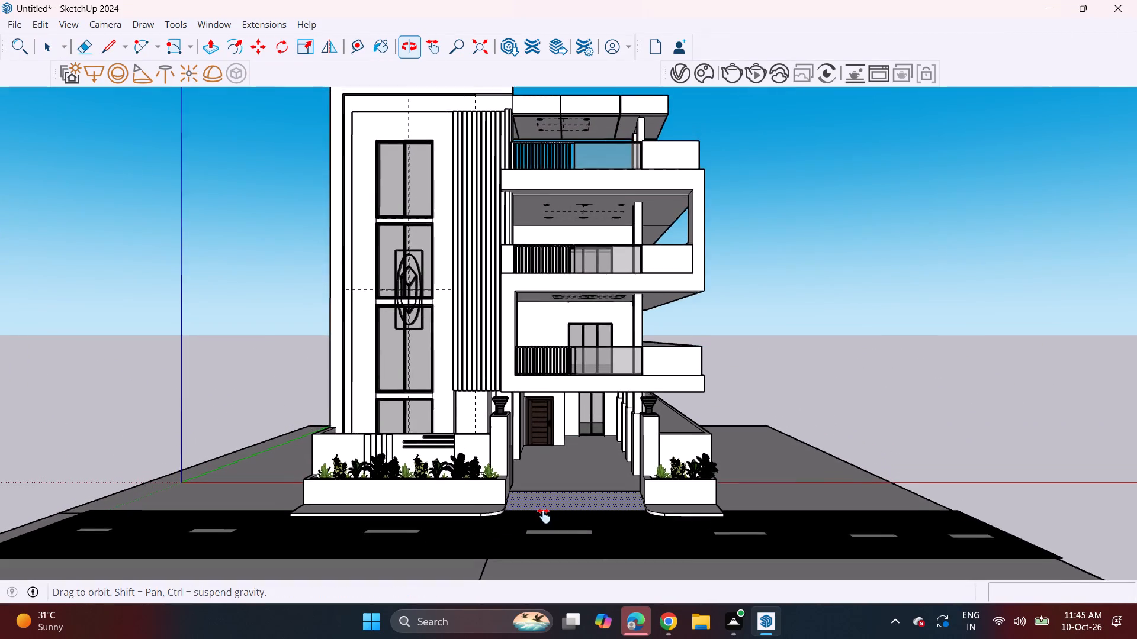
{"action": "middle_click_drag", "start_coordinate": [544, 516], "coordinate": [547, 531], "text": "shift"}
{"action": "middle_click_drag", "start_coordinate": [547, 531], "coordinate": [547, 518]}
{"action": "scroll", "coordinate": [547, 515], "scroll_direction": "down", "scroll_amount": 3}
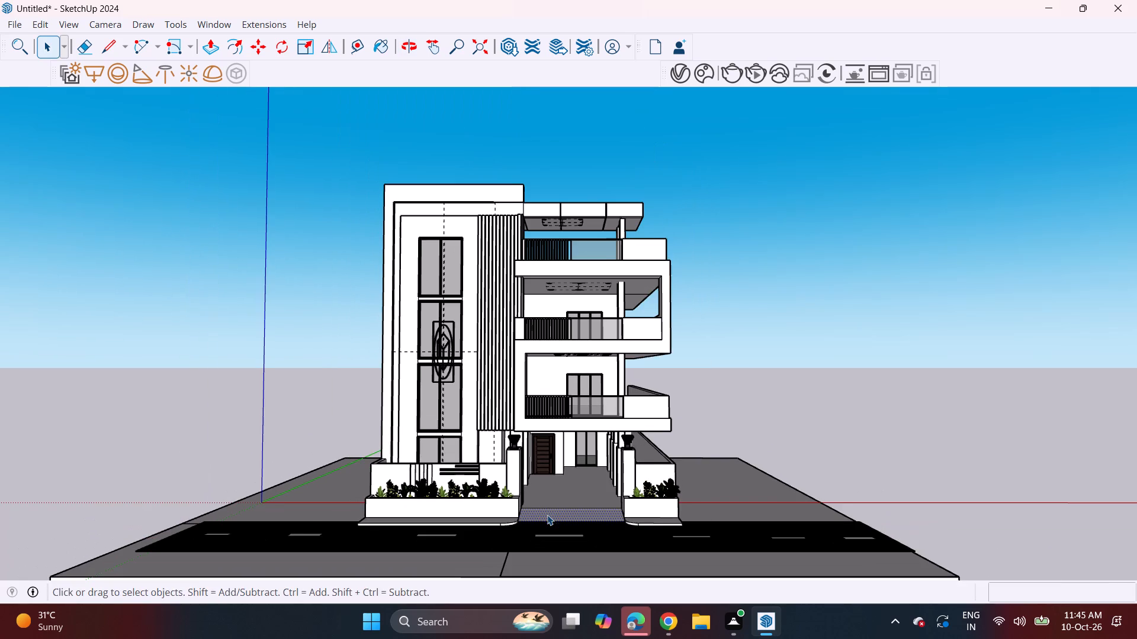
{"action": "middle_click_drag", "start_coordinate": [547, 509], "coordinate": [549, 525]}
{"action": "scroll", "coordinate": [548, 524], "scroll_direction": "up", "scroll_amount": 1}
{"action": "middle_click_drag", "start_coordinate": [548, 520], "coordinate": [545, 504], "text": "shift"}
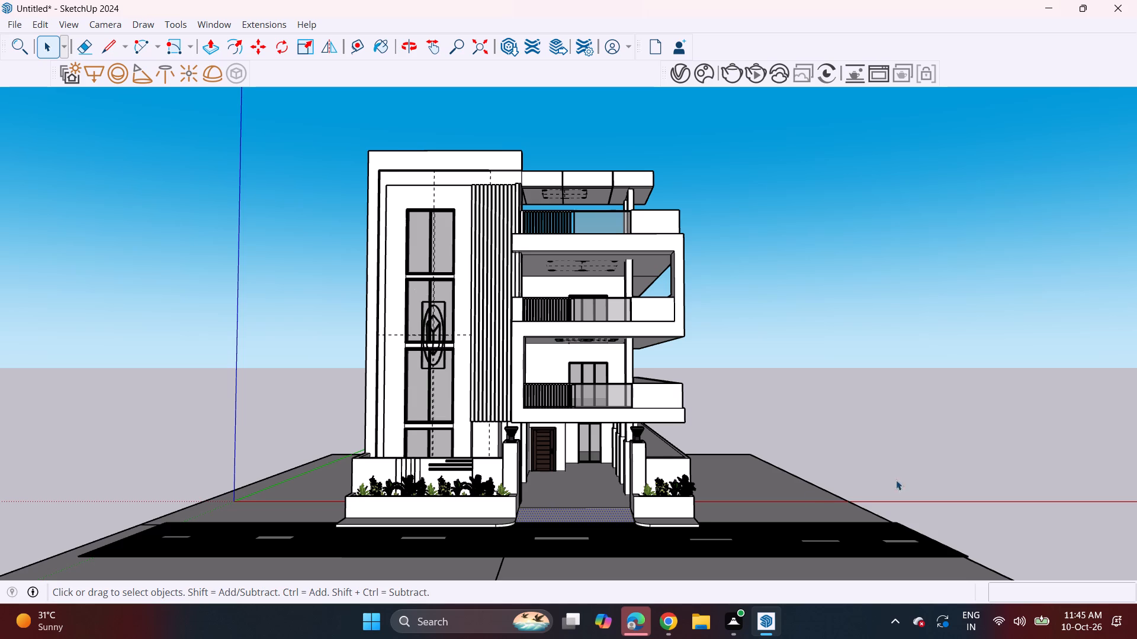
Push the ground slab's side edge faces on the short planter's side inward by about 4' 3 9/16".
{"action": "middle_click_drag", "start_coordinate": [896, 480], "coordinate": [576, 467]}
{"action": "key", "text": "space"}
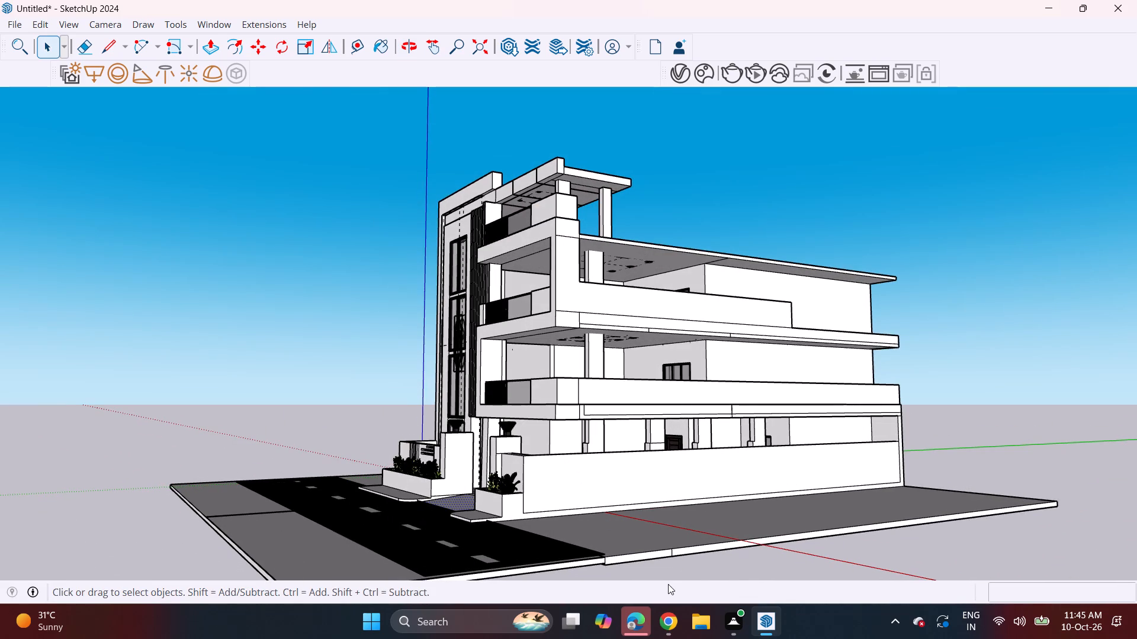
{"action": "key", "text": "p"}
{"action": "key", "text": "Escape"}
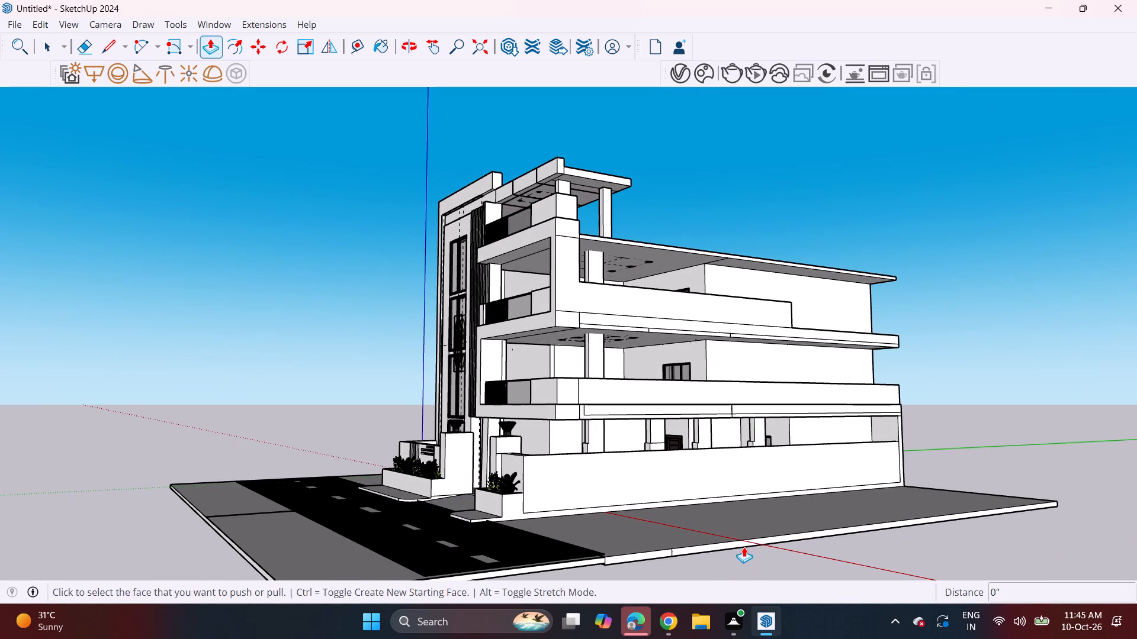
{"action": "left_click", "coordinate": [744, 547]}
{"action": "left_click", "coordinate": [712, 540]}
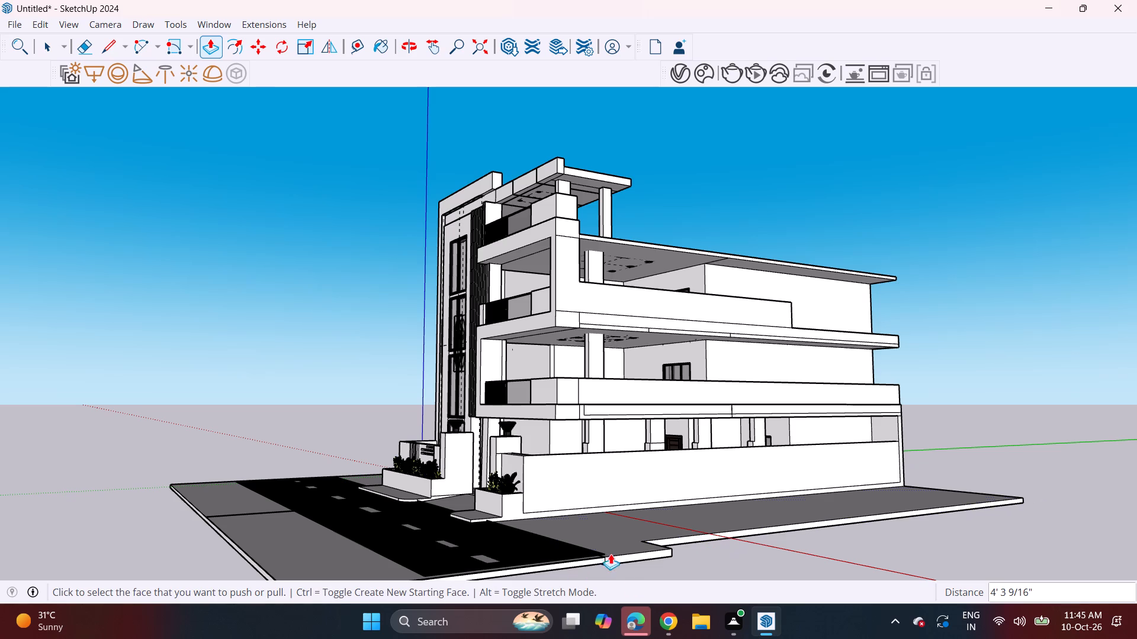
{"action": "double_click", "coordinate": [622, 559]}
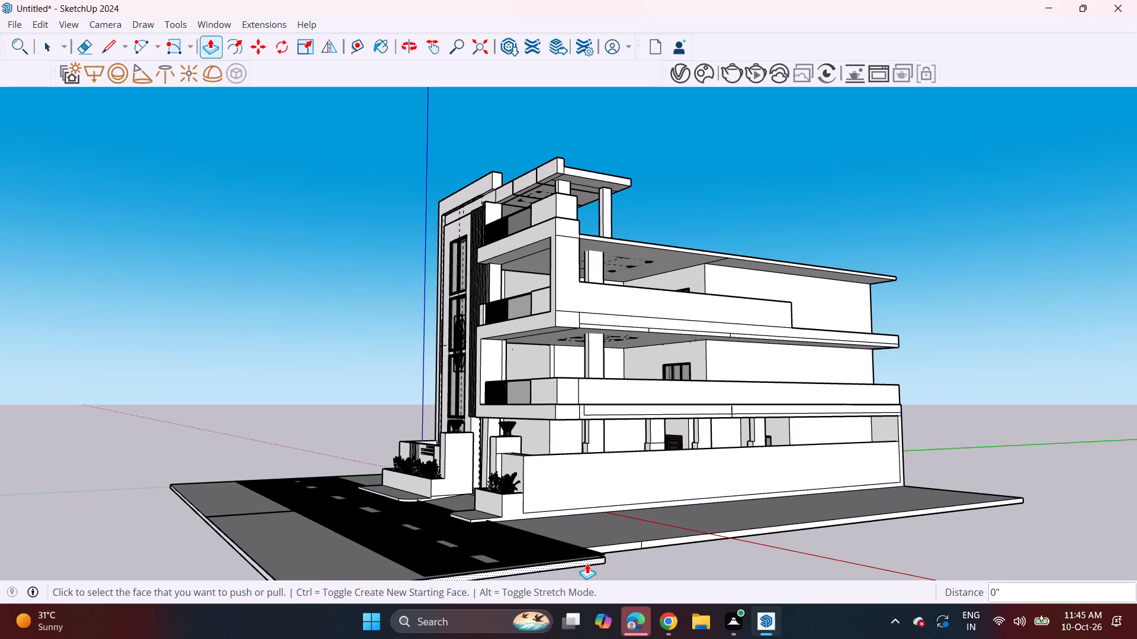
{"action": "double_click", "coordinate": [587, 563]}
Push the ground slab's side edge faces on the long planter's side inward by the same distance as the opposite side.
{"action": "middle_click_drag", "start_coordinate": [426, 515], "coordinate": [871, 504]}
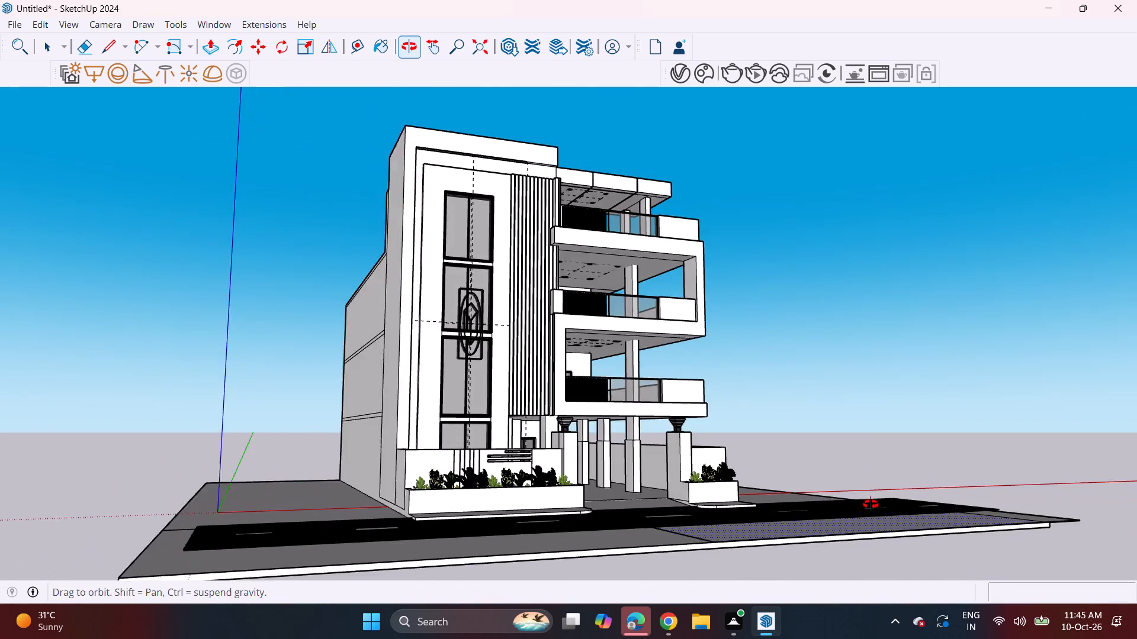
{"action": "middle_click_drag", "start_coordinate": [871, 504], "coordinate": [538, 456]}
{"action": "middle_click_drag", "start_coordinate": [544, 461], "coordinate": [1019, 504]}
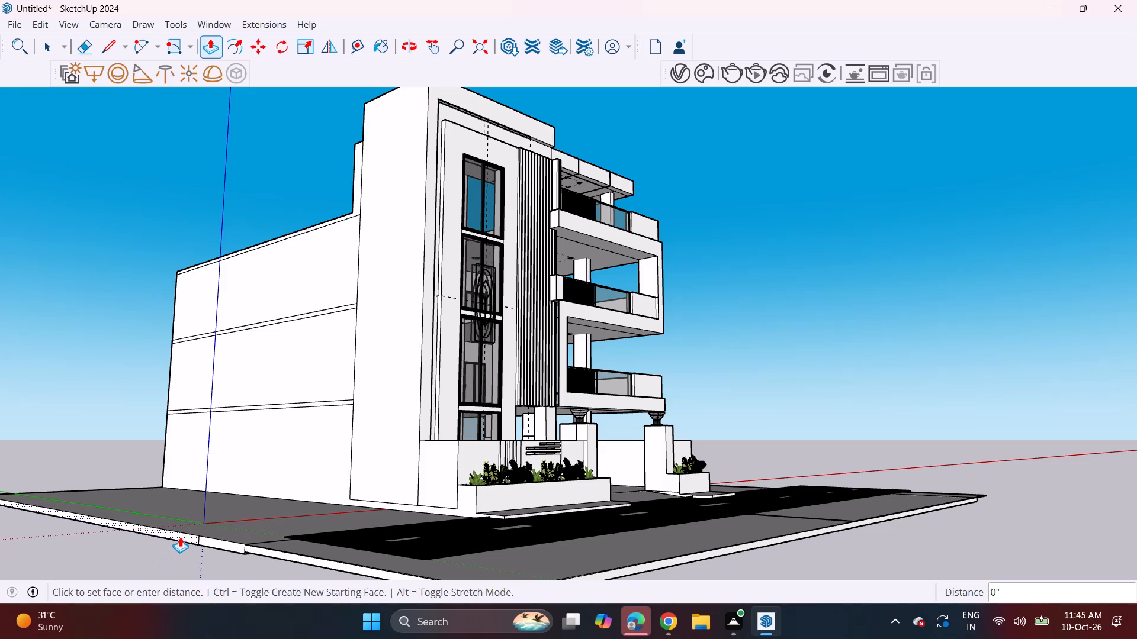
{"action": "double_click", "coordinate": [180, 537]}
{"action": "double_click", "coordinate": [210, 543]}
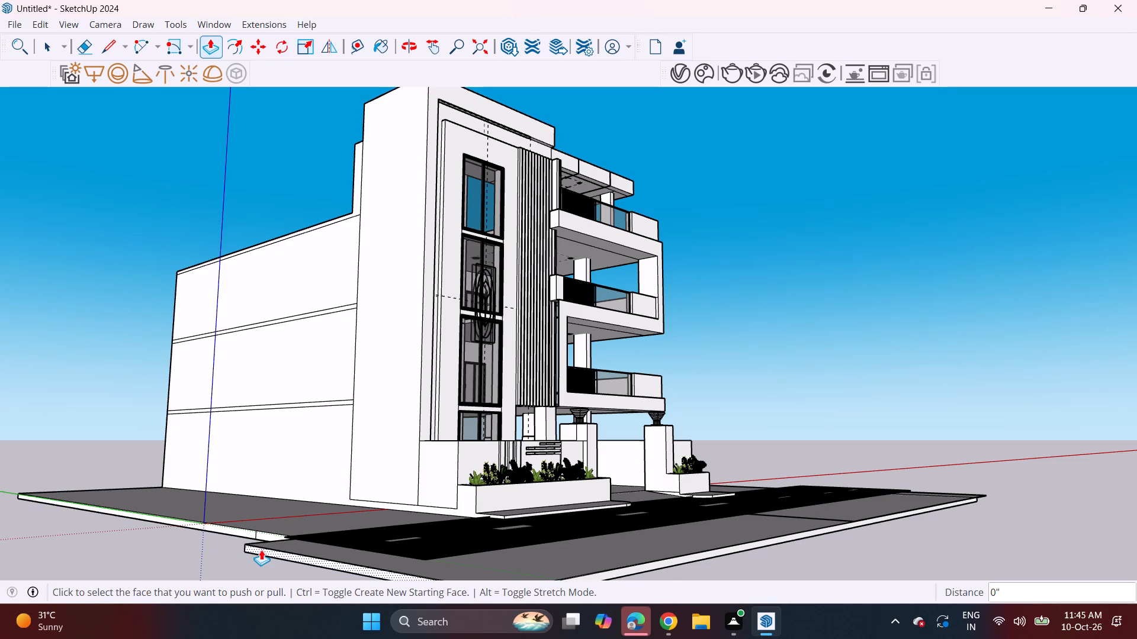
{"action": "double_click", "coordinate": [261, 550]}
Erase the leftover ground edges overhanging the slab on the long planter's side.
{"action": "middle_click_drag", "start_coordinate": [314, 531], "coordinate": [256, 489]}
{"action": "left_click_drag", "start_coordinate": [79, 49], "coordinate": [84, 56]}
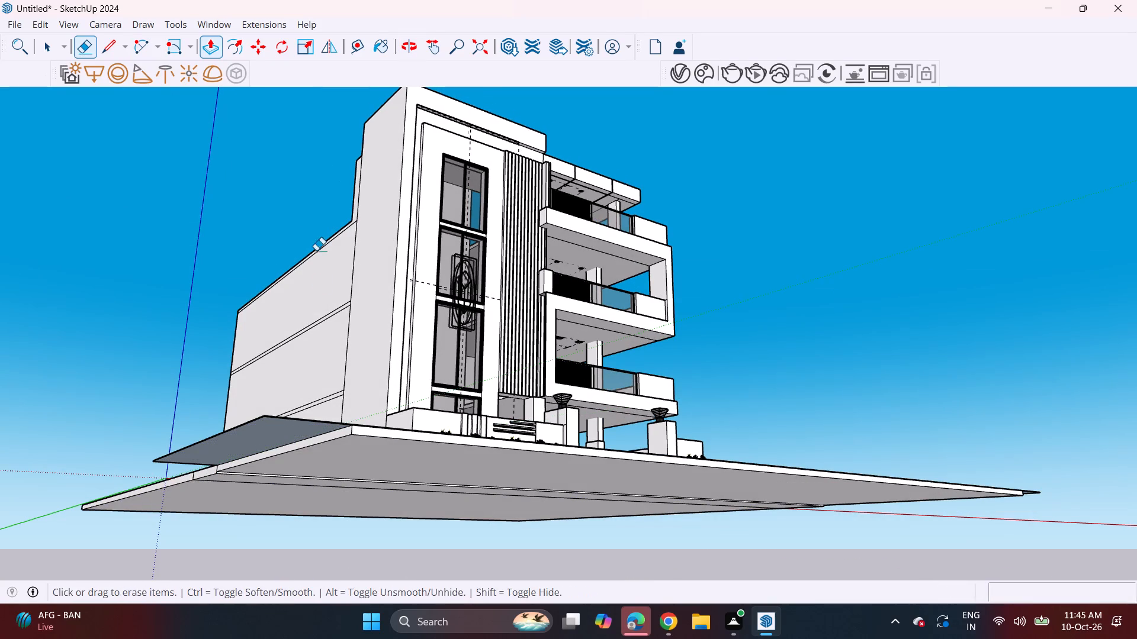
{"action": "middle_click_drag", "start_coordinate": [309, 292], "coordinate": [196, 286]}
{"action": "left_click_drag", "start_coordinate": [14, 422], "coordinate": [14, 441]}
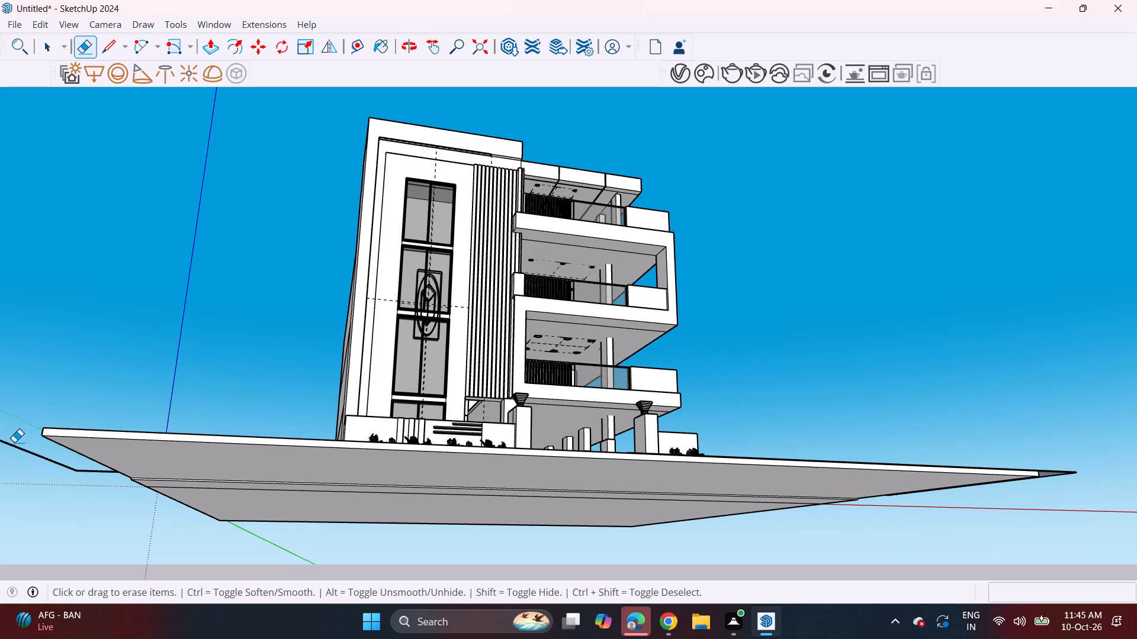
{"action": "left_click_drag", "start_coordinate": [18, 448], "coordinate": [19, 460]}
{"action": "double_click", "coordinate": [85, 467]}
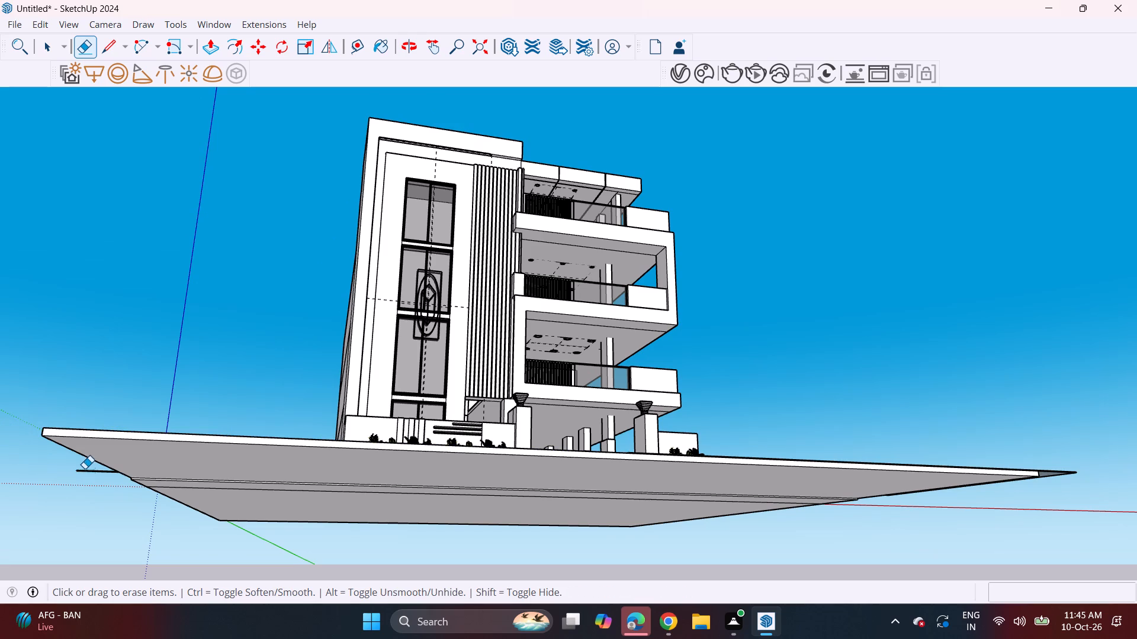
{"action": "left_click_drag", "start_coordinate": [85, 470], "coordinate": [83, 479]}
Erase the outer edges of the leftover ground face overhanging the slab on the short planter's side.
{"action": "scroll", "coordinate": [162, 521], "scroll_direction": "down", "scroll_amount": 4}
{"action": "middle_click_drag", "start_coordinate": [370, 567], "coordinate": [110, 563], "text": "shift"}
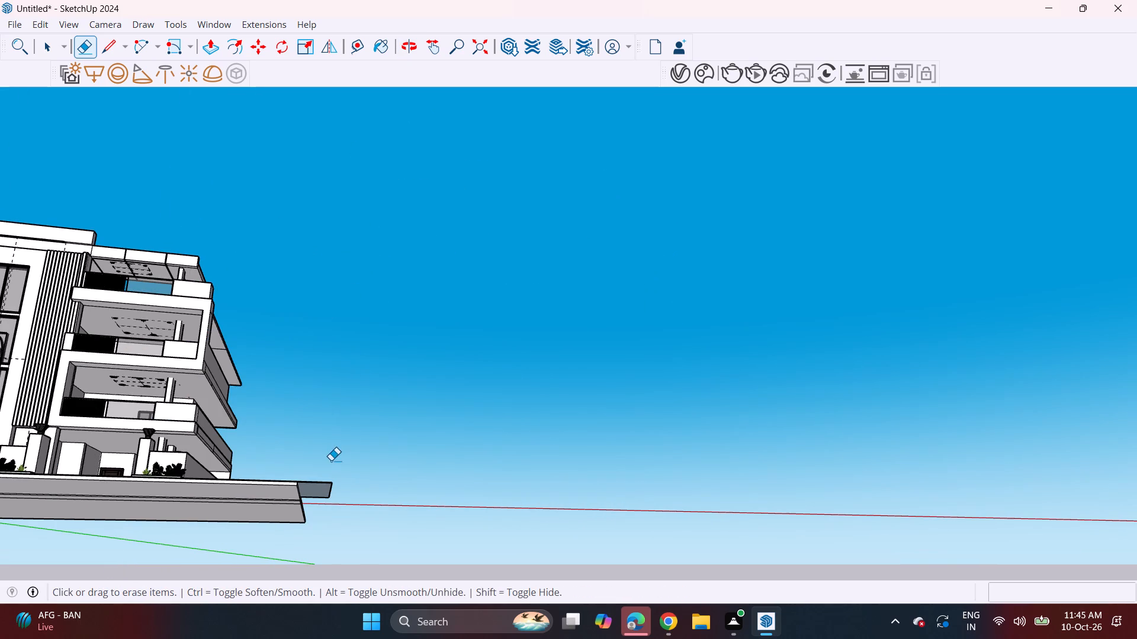
{"action": "left_click_drag", "start_coordinate": [319, 472], "coordinate": [317, 522]}
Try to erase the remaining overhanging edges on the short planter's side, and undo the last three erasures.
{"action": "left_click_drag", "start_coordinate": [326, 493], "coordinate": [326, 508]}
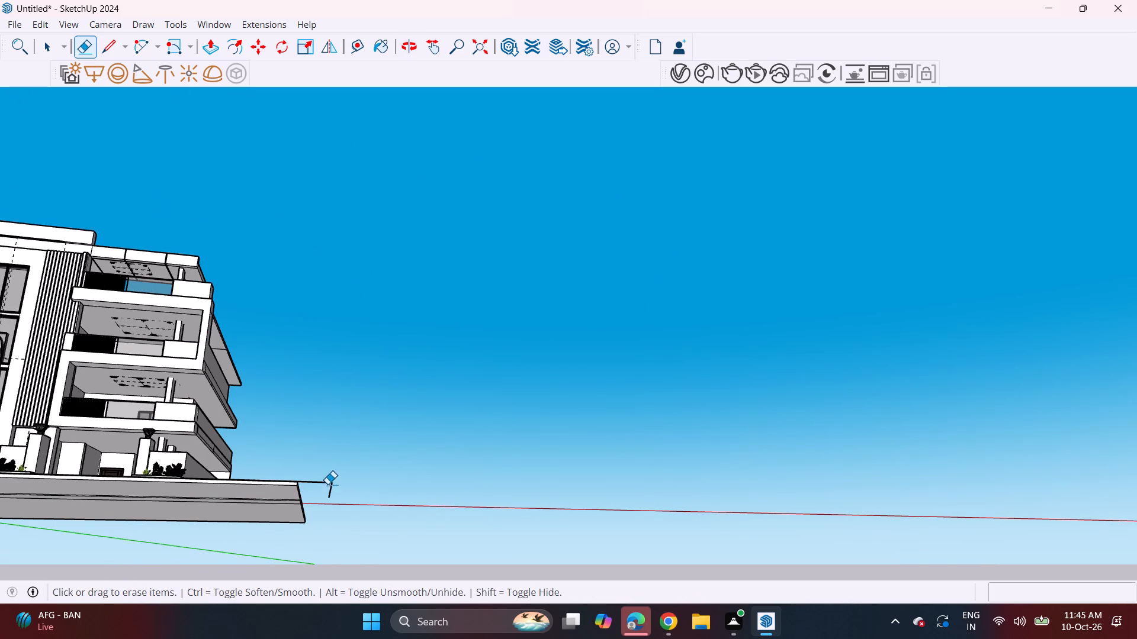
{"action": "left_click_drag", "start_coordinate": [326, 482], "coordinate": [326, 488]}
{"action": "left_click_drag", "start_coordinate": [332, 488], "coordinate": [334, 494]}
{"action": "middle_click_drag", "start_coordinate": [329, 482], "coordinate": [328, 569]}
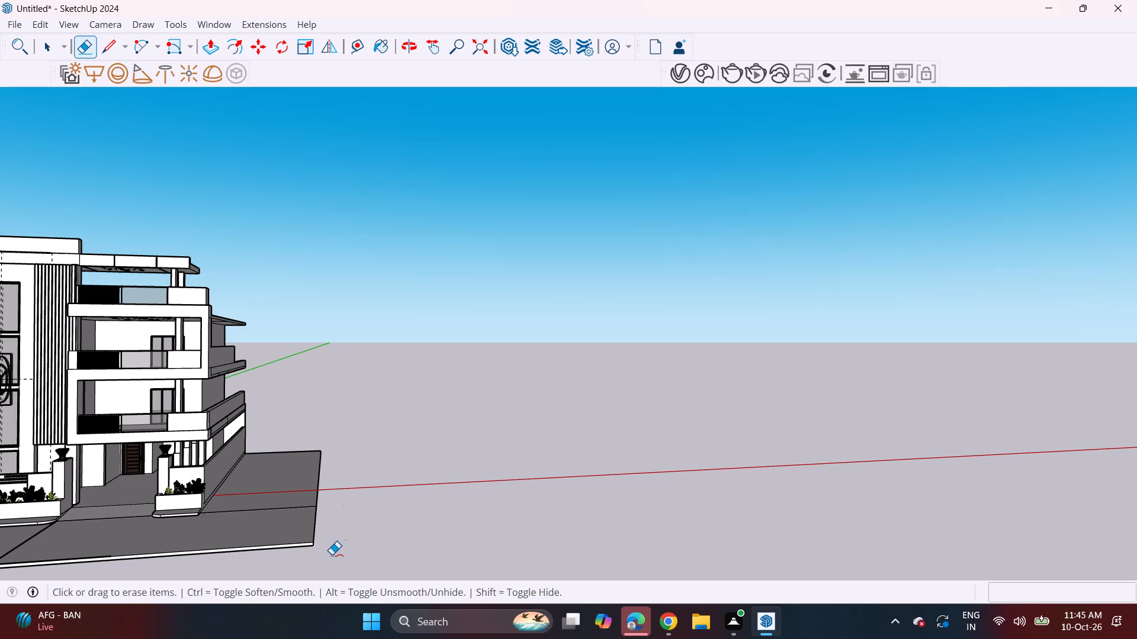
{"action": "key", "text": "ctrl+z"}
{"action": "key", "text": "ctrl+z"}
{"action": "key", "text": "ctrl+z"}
Erase the short leftover edge just outside the road's end on the short planter's side.
{"action": "left_click_drag", "start_coordinate": [341, 535], "coordinate": [345, 551]}
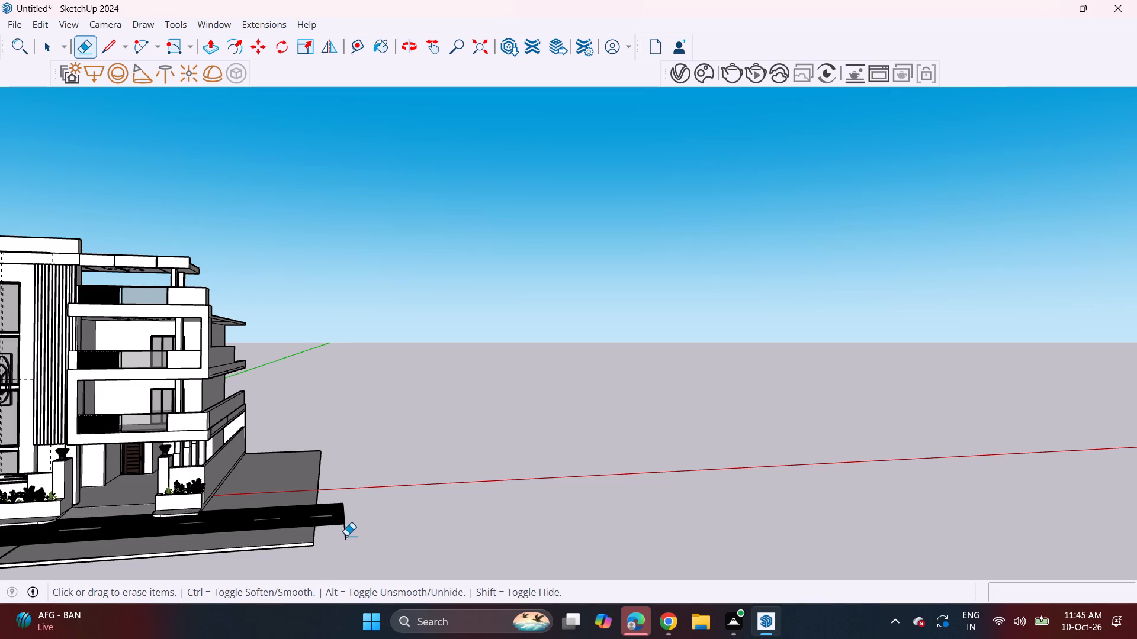
{"action": "left_click", "coordinate": [346, 534]}
Scale the road's length from its short-planter end by a factor of about 0.95 to meet the slab's side edge.
{"action": "middle_click_drag", "start_coordinate": [348, 530], "coordinate": [345, 411]}
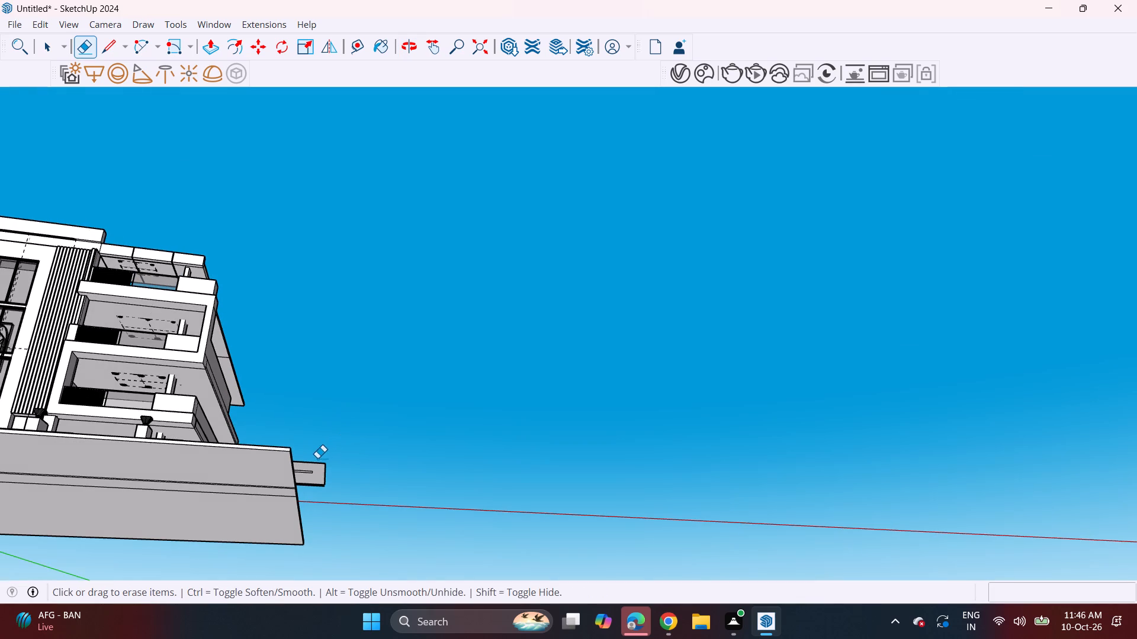
{"action": "scroll", "coordinate": [317, 458], "scroll_direction": "down", "scroll_amount": 3}
{"action": "middle_click_drag", "start_coordinate": [313, 451], "coordinate": [545, 472]}
{"action": "middle_click_drag", "start_coordinate": [499, 398], "coordinate": [467, 516]}
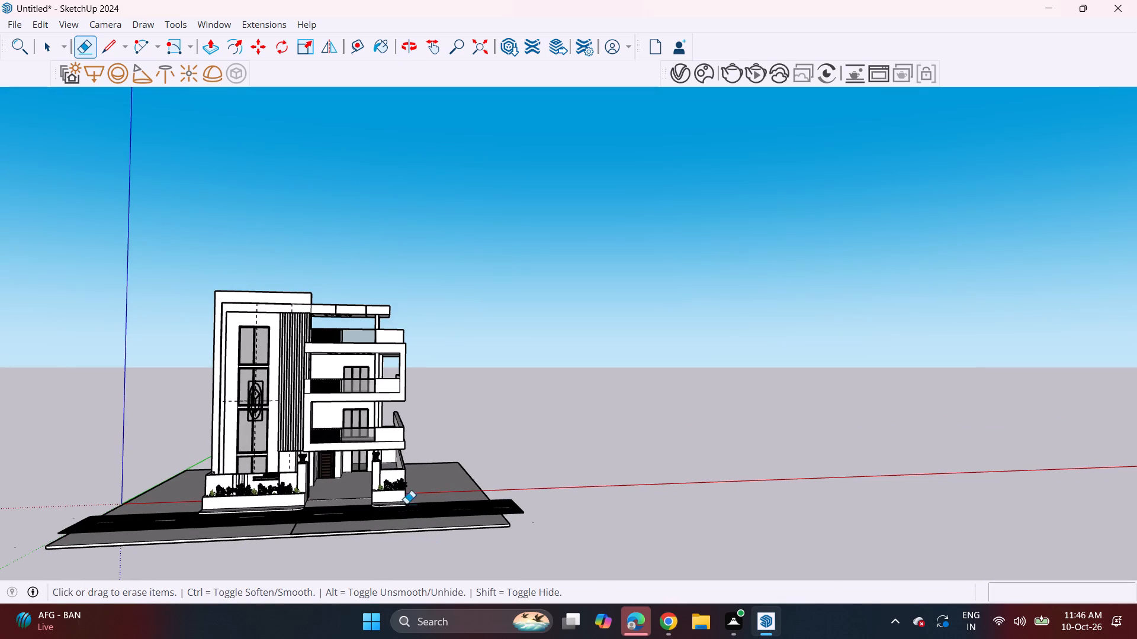
{"action": "middle_click_drag", "start_coordinate": [408, 532], "coordinate": [388, 575]}
{"action": "scroll", "coordinate": [516, 506], "scroll_direction": "up", "scroll_amount": 6}
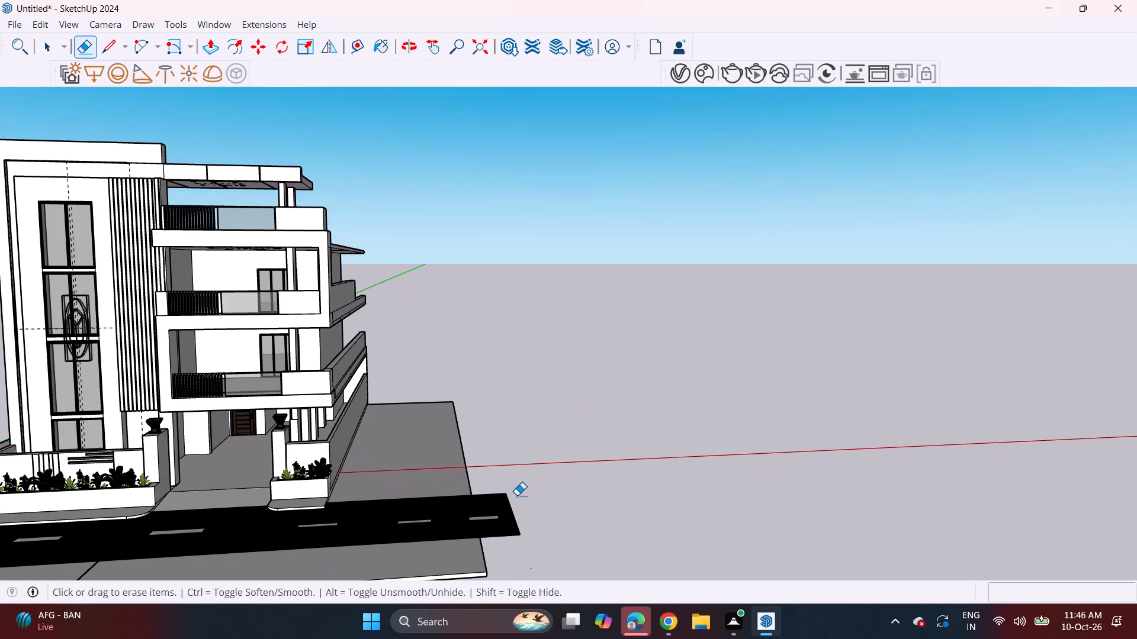
{"action": "key", "text": "space"}
{"action": "left_click", "coordinate": [487, 528]}
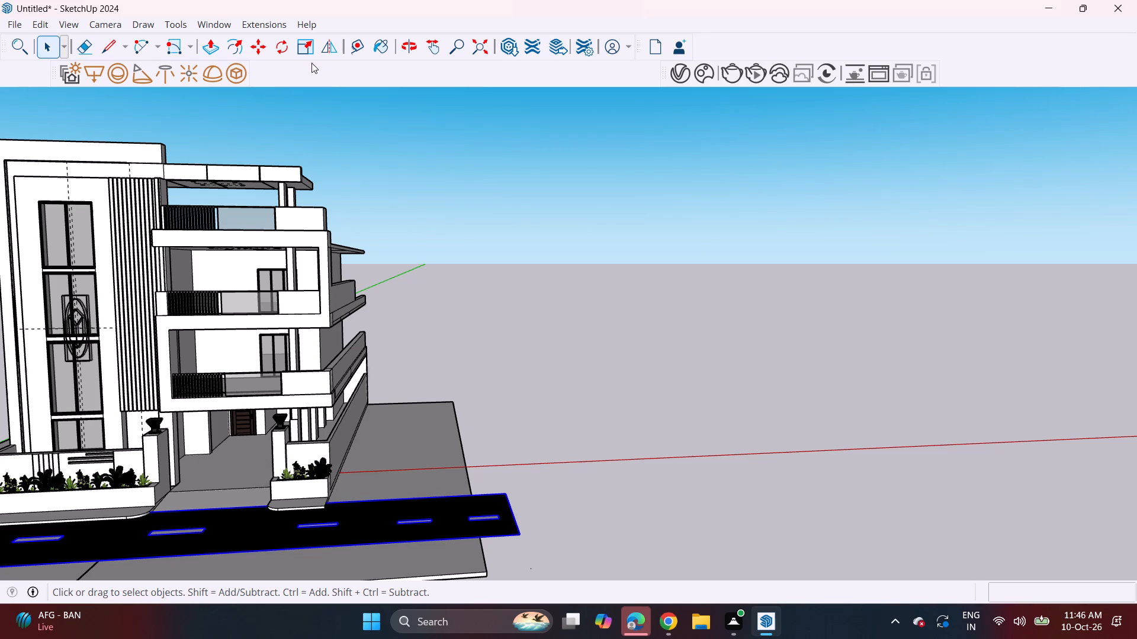
{"action": "left_click", "coordinate": [306, 51]}
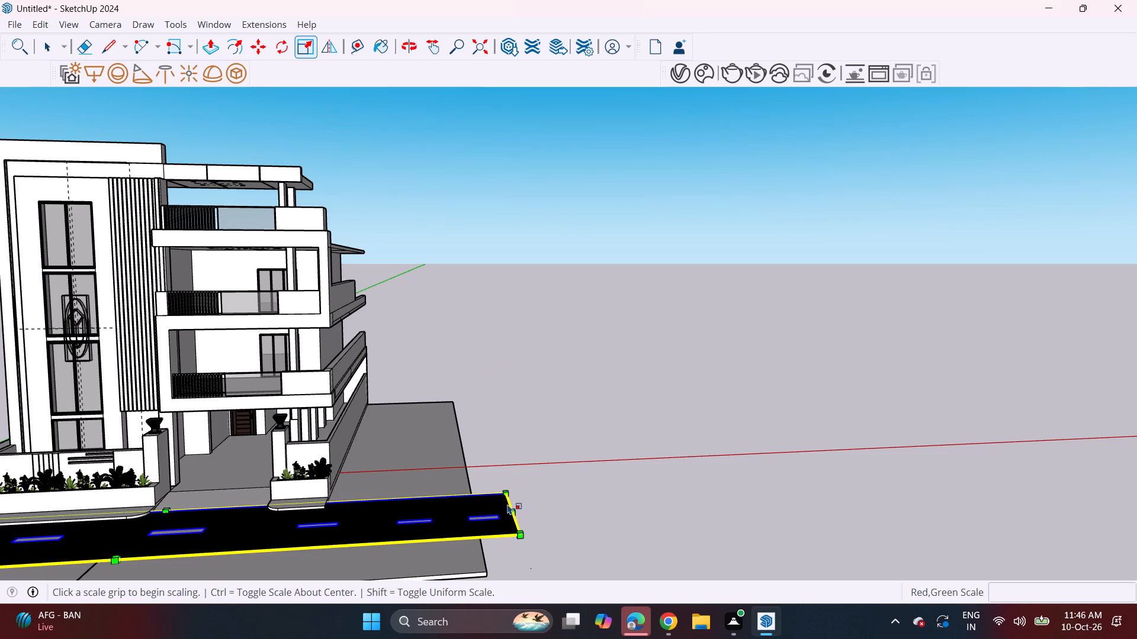
{"action": "left_click", "coordinate": [508, 504]}
{"action": "left_click", "coordinate": [508, 510]}
{"action": "left_click", "coordinate": [480, 547]}
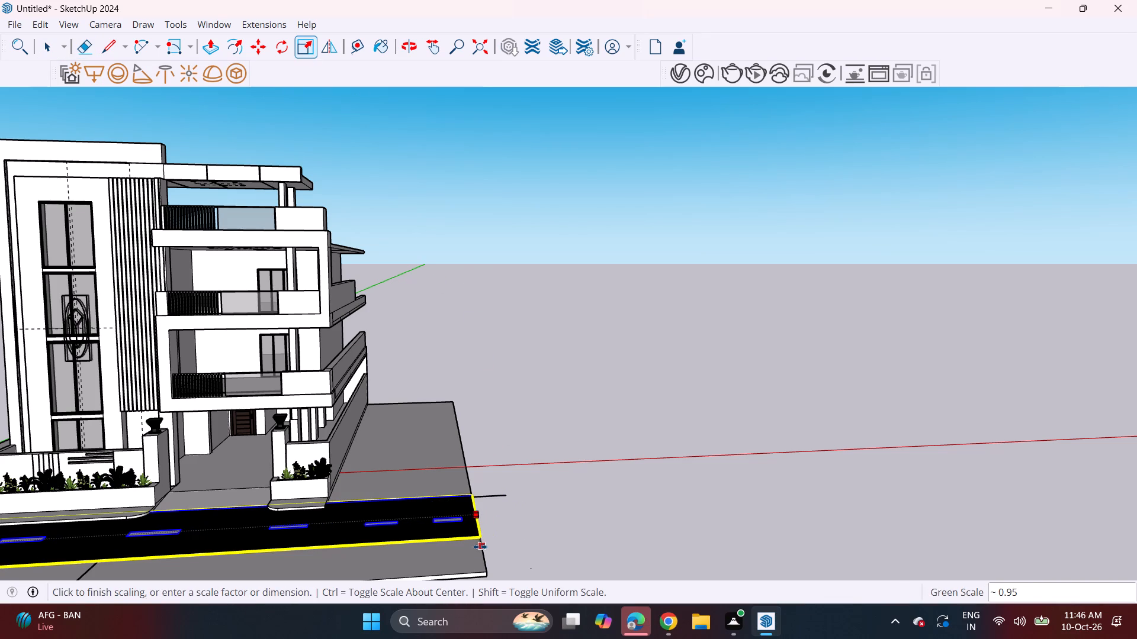
Scale the road's length inward from its long-planter end to the slab's side edge, and deselect the road.
{"action": "middle_click_drag", "start_coordinate": [391, 508], "coordinate": [781, 464], "text": "shift"}
{"action": "scroll", "coordinate": [181, 505], "scroll_direction": "up", "scroll_amount": 3}
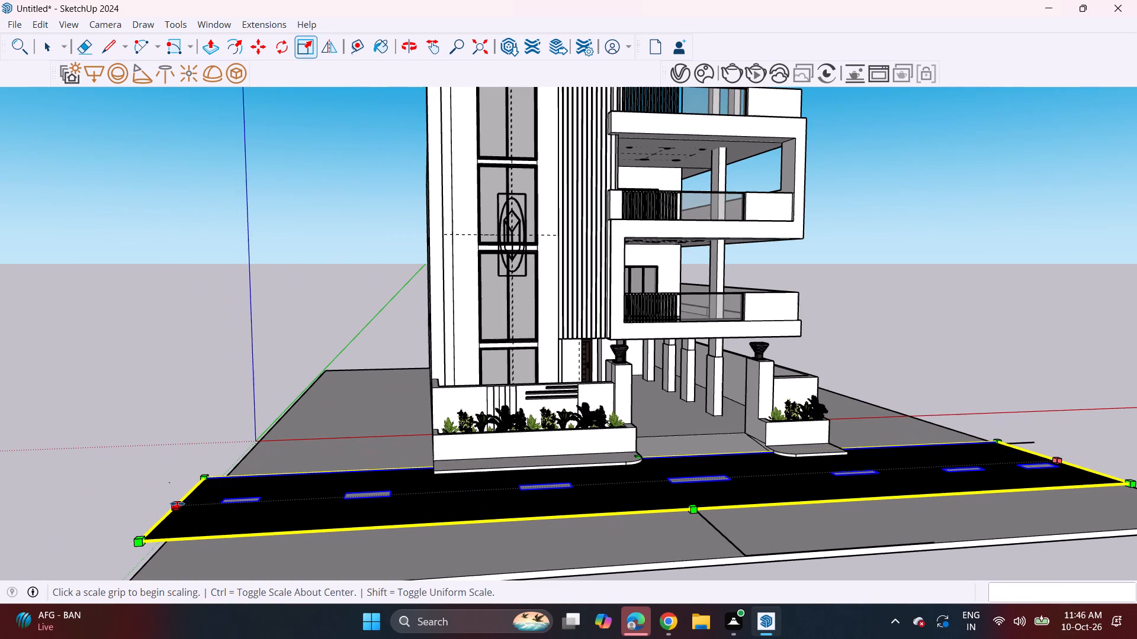
{"action": "left_click", "coordinate": [177, 504]}
{"action": "left_click", "coordinate": [159, 555]}
{"action": "middle_click_drag", "start_coordinate": [637, 472], "coordinate": [504, 451]}
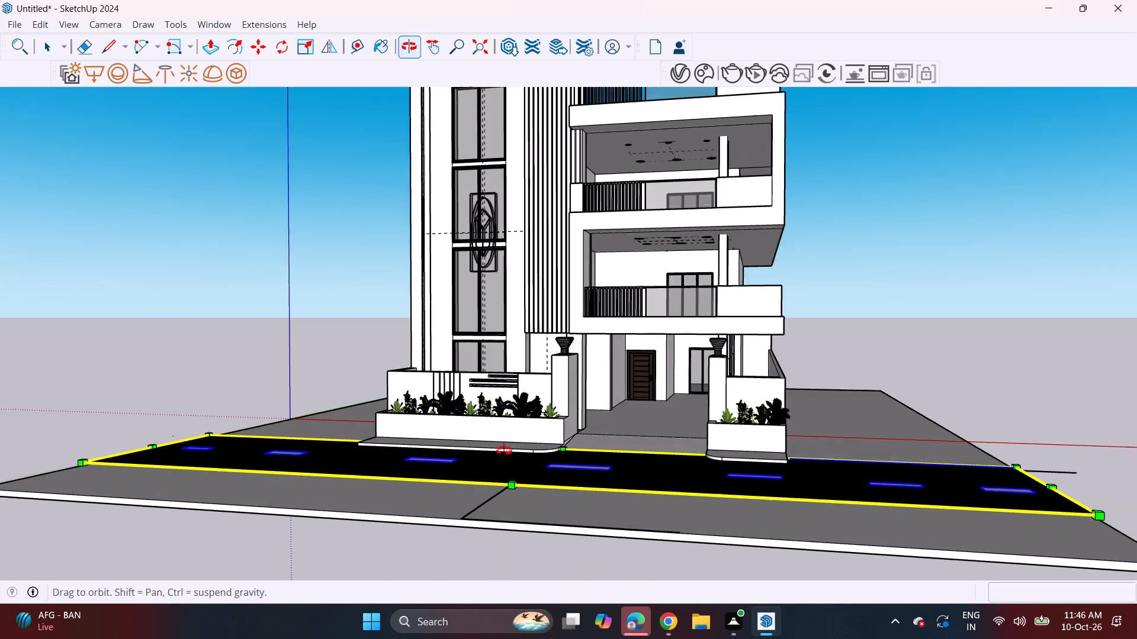
{"action": "middle_click_drag", "start_coordinate": [504, 451], "coordinate": [537, 465]}
{"action": "scroll", "coordinate": [537, 465], "scroll_direction": "up", "scroll_amount": 1}
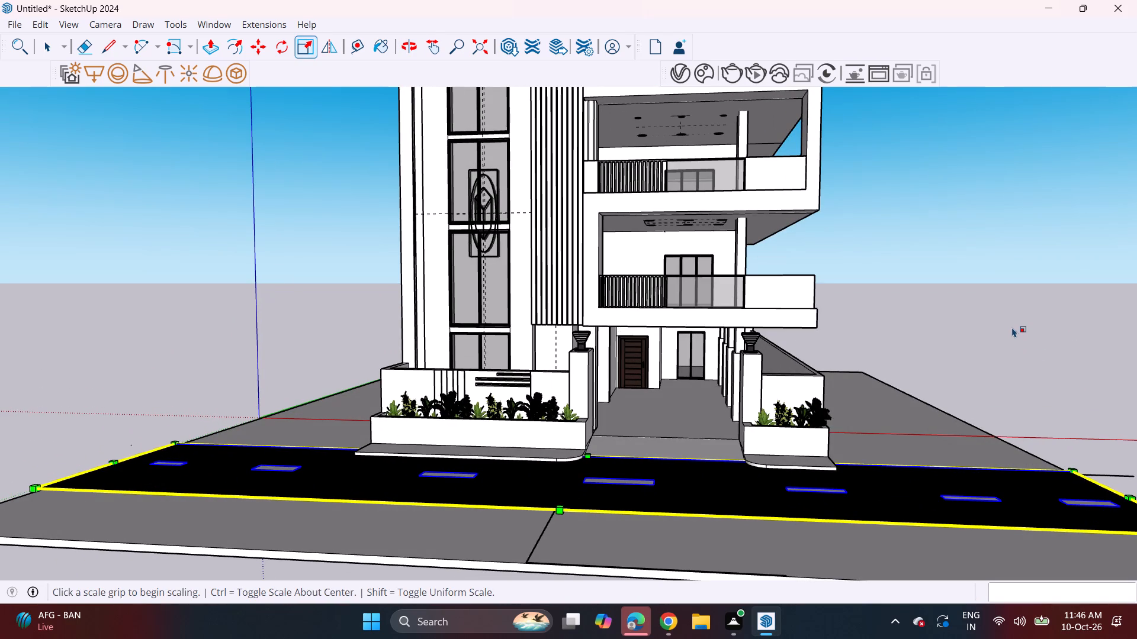
{"action": "key", "text": "space"}
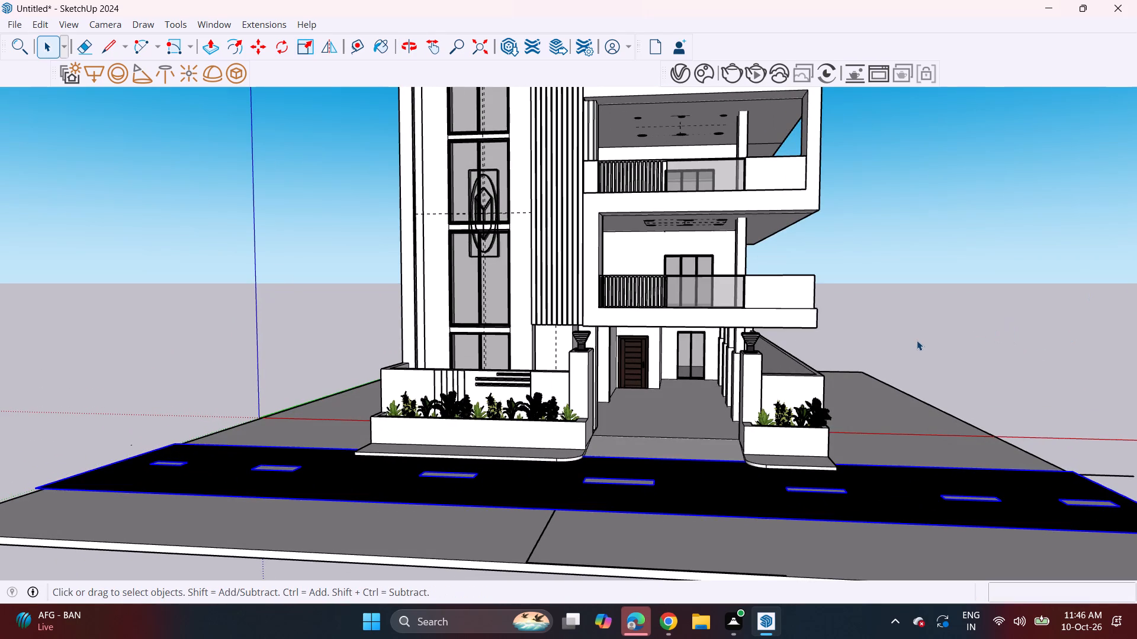
{"action": "left_click", "coordinate": [917, 340]}
Examine the building front, the driveway entrance and the trimmed road in front of them.
{"action": "middle_click_drag", "start_coordinate": [800, 428], "coordinate": [818, 399]}
{"action": "scroll", "coordinate": [816, 404], "scroll_direction": "up", "scroll_amount": 1}
{"action": "middle_click_drag", "start_coordinate": [813, 404], "coordinate": [679, 458], "text": "shift"}
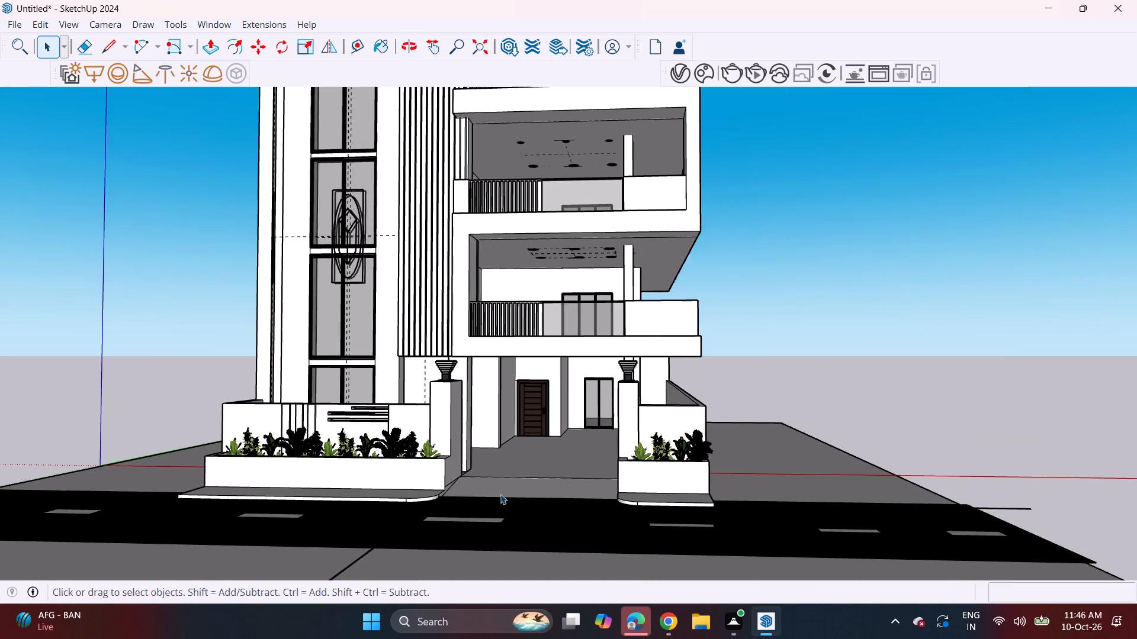
{"action": "middle_click_drag", "start_coordinate": [509, 494], "coordinate": [558, 485]}
{"action": "middle_click", "coordinate": [558, 485]}
{"action": "middle_click_drag", "start_coordinate": [558, 485], "coordinate": [559, 476]}
{"action": "middle_click_drag", "start_coordinate": [559, 476], "coordinate": [555, 491]}
{"action": "middle_click_drag", "start_coordinate": [586, 191], "coordinate": [591, 315], "text": "shift"}
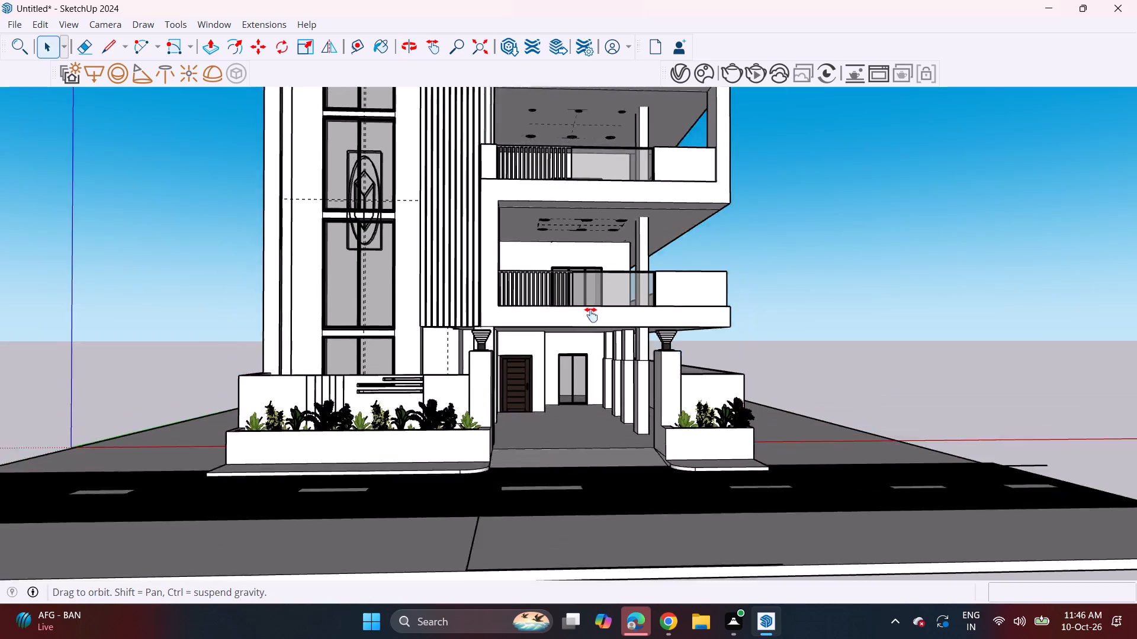
{"action": "middle_click_drag", "start_coordinate": [591, 315], "coordinate": [592, 349], "text": "shift"}
{"action": "middle_click_drag", "start_coordinate": [561, 417], "coordinate": [558, 398]}
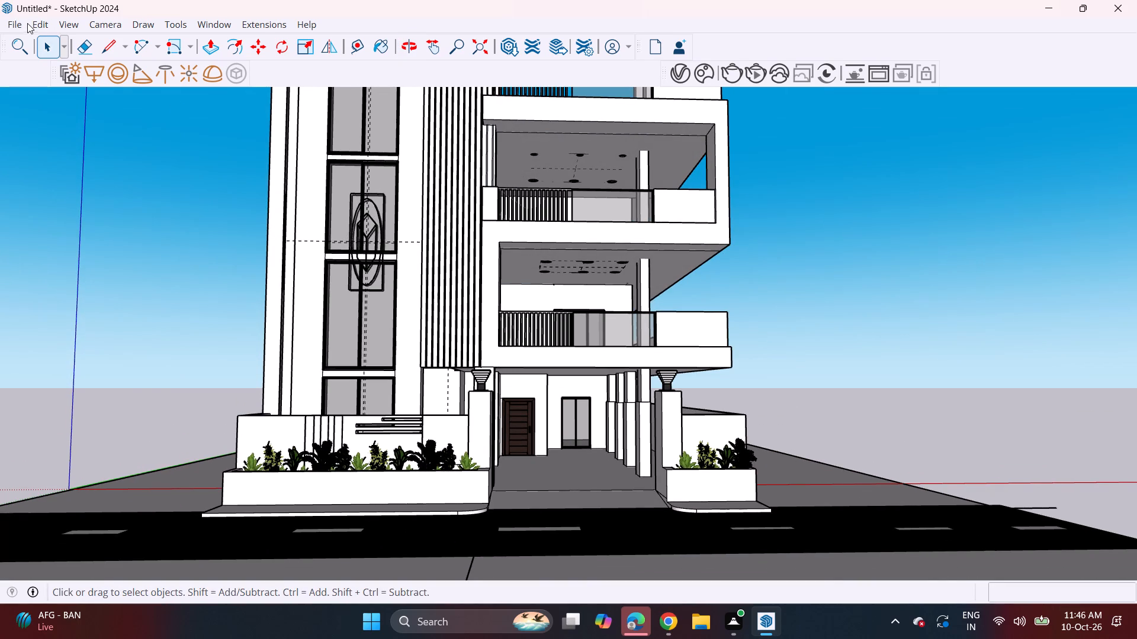
Import the car model 002+Bmw+M4+++mat3.4+2017 from Downloads and place it on the road in front of the driveway.
{"action": "left_click", "coordinate": [7, 28]}
{"action": "left_click", "coordinate": [46, 233]}
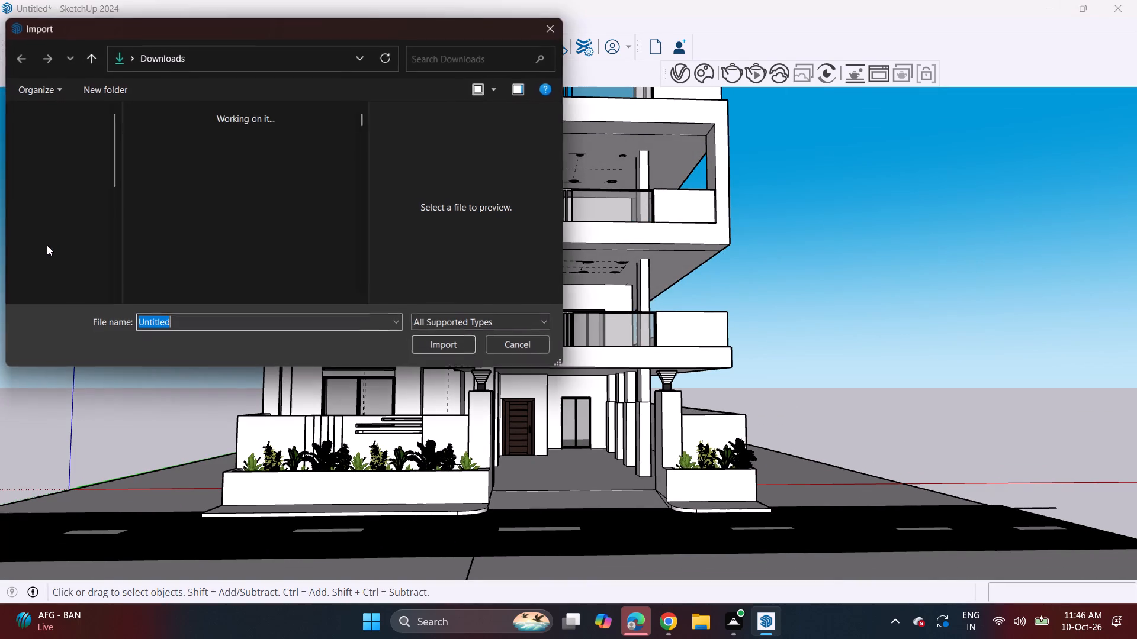
{"action": "scroll", "coordinate": [275, 230], "scroll_direction": "down", "scroll_amount": 12}
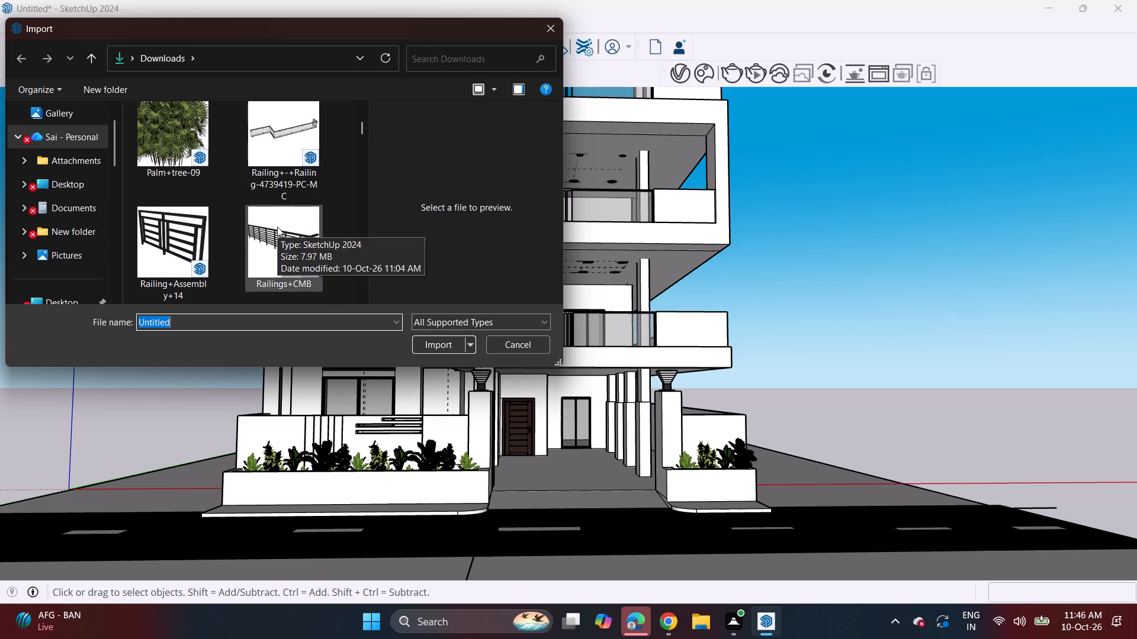
{"action": "scroll", "coordinate": [277, 204], "scroll_direction": "up", "scroll_amount": 6}
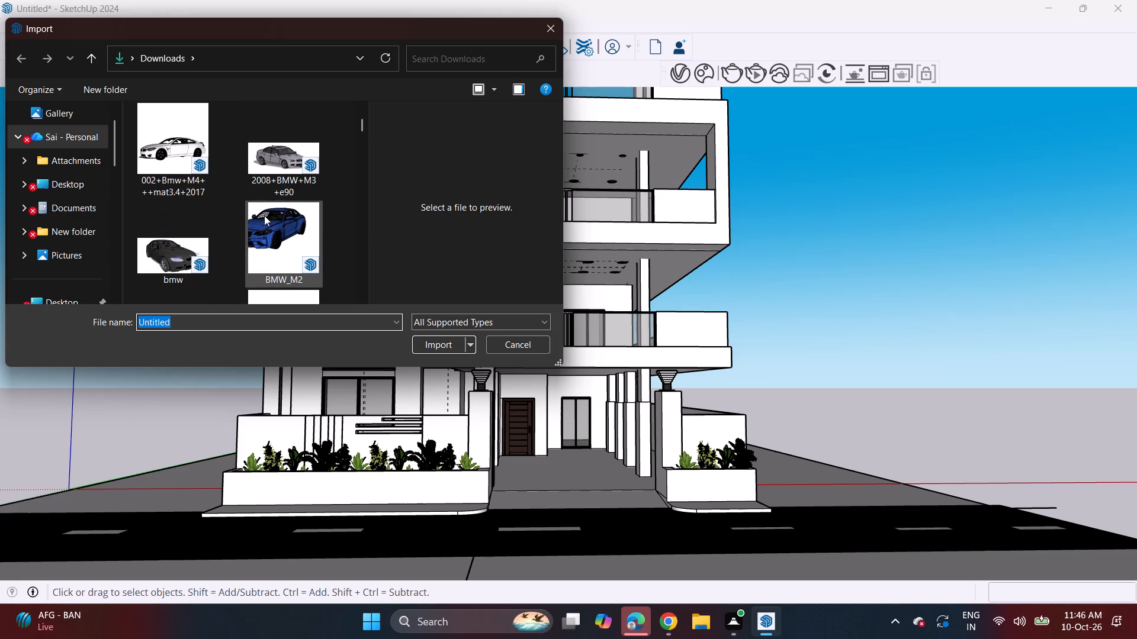
{"action": "left_click", "coordinate": [186, 163]}
{"action": "left_click", "coordinate": [264, 148]}
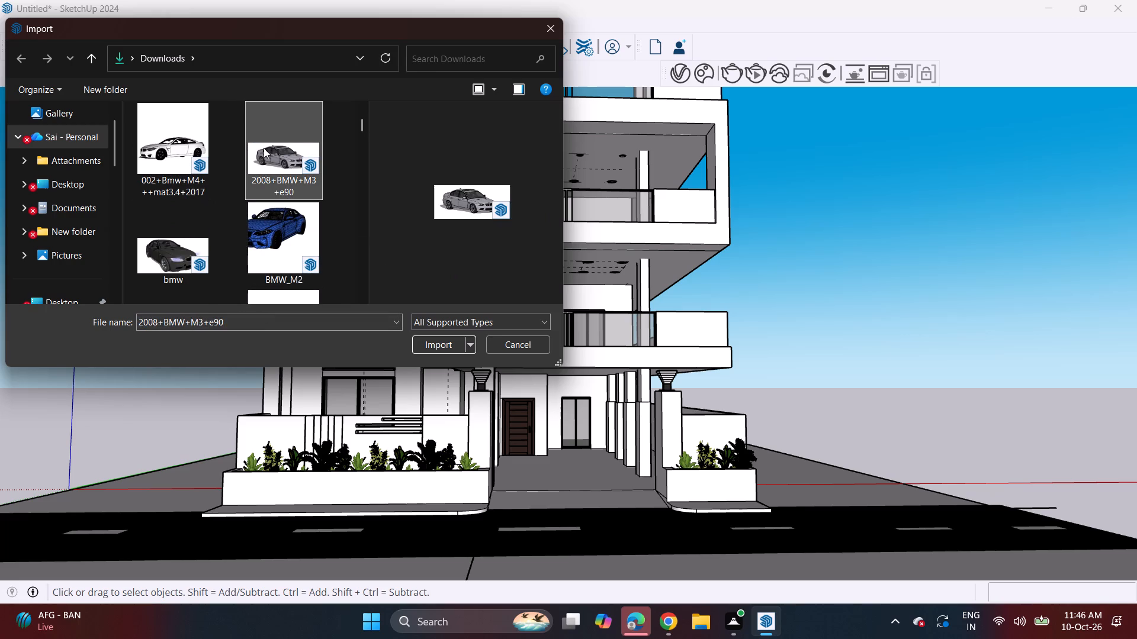
{"action": "left_click", "coordinate": [156, 154]}
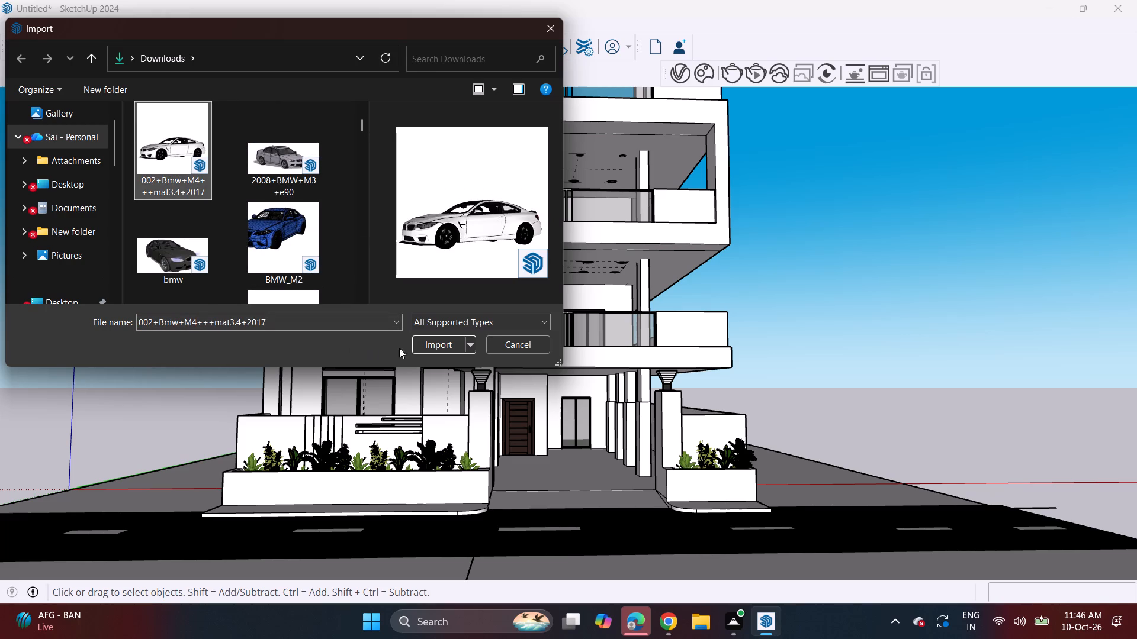
{"action": "left_click", "coordinate": [440, 341]}
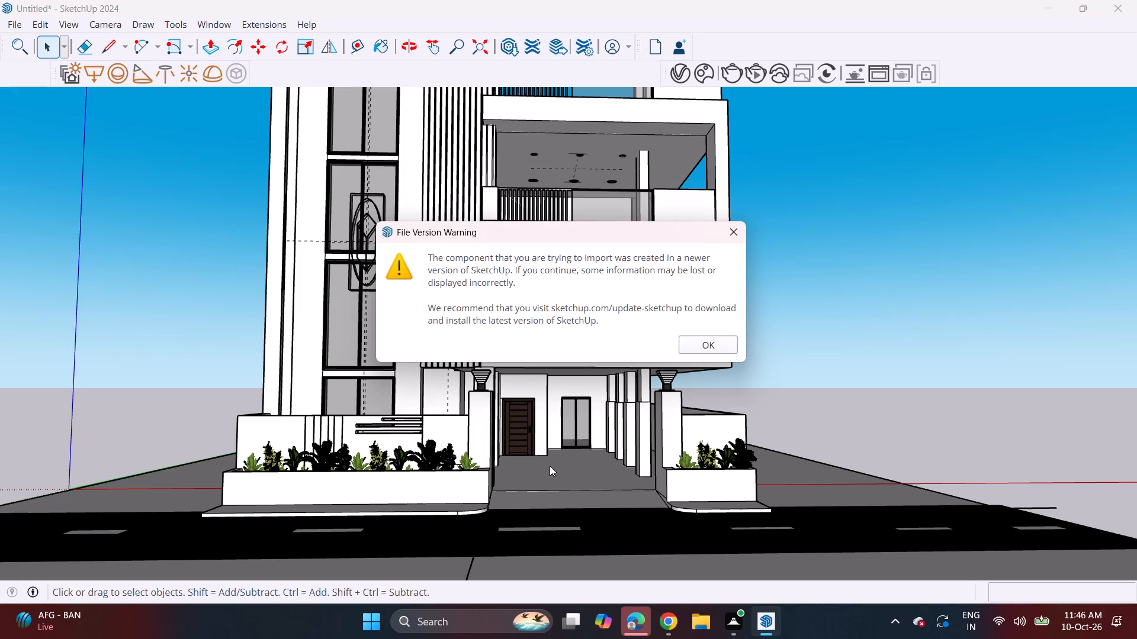
{"action": "left_click", "coordinate": [703, 349]}
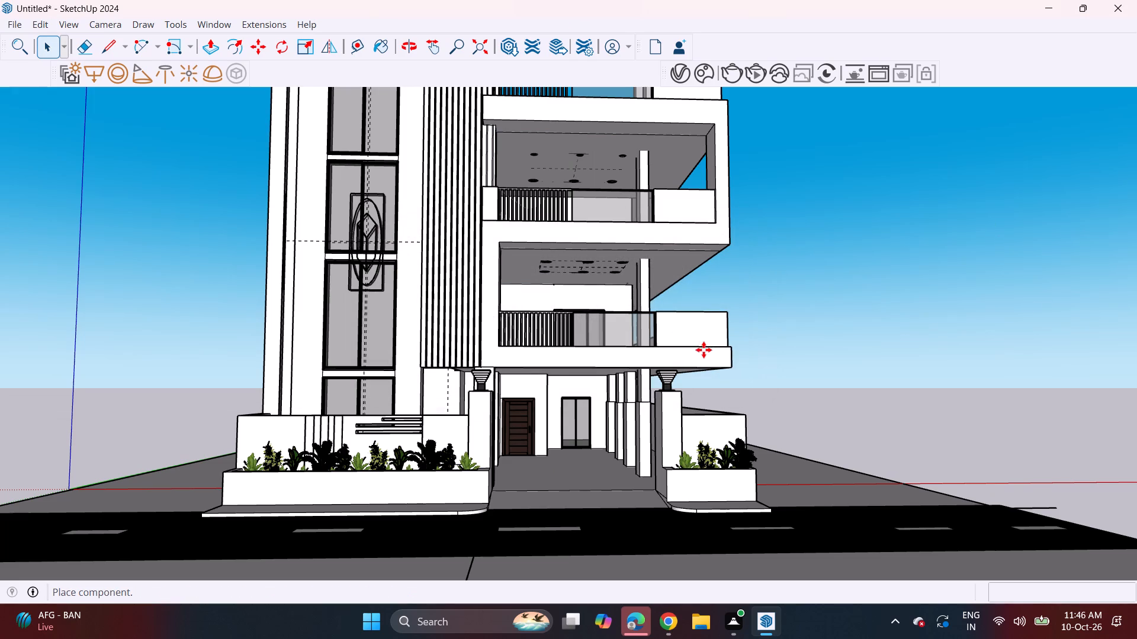
{"action": "left_click", "coordinate": [806, 549]}
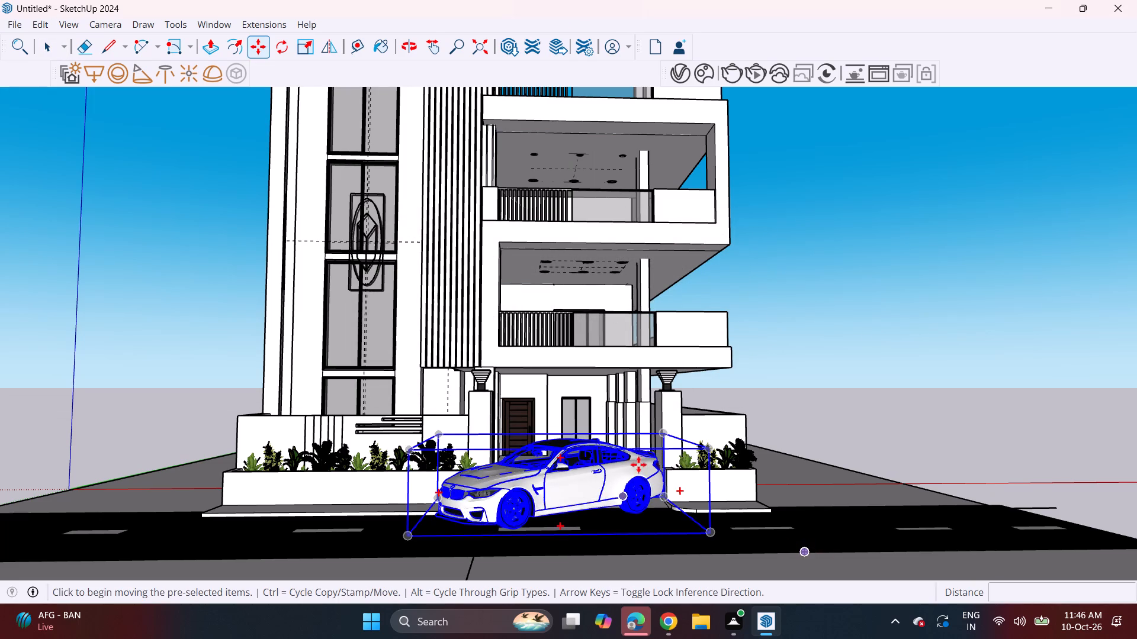
Rotate the BMW car on the ground plane by about 54.6 degrees around a point beyond the road.
{"action": "scroll", "coordinate": [638, 464], "scroll_direction": "down", "scroll_amount": 4}
{"action": "middle_click_drag", "start_coordinate": [719, 498], "coordinate": [621, 327]}
{"action": "middle_click_drag", "start_coordinate": [550, 268], "coordinate": [562, 425]}
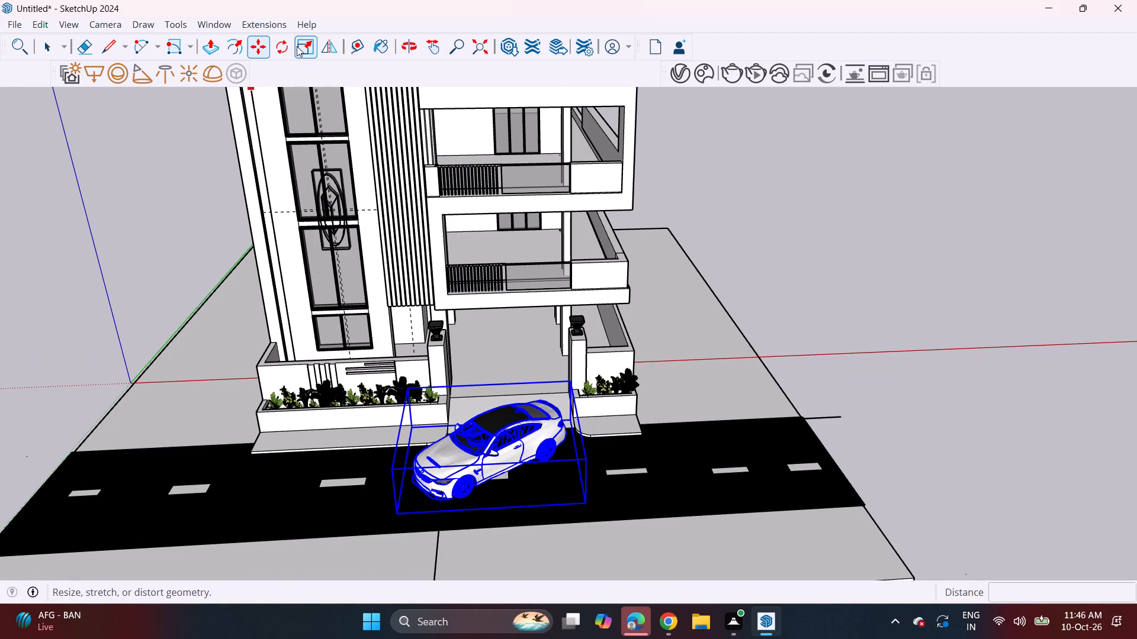
{"action": "left_click_drag", "start_coordinate": [282, 43], "coordinate": [282, 50]}
{"action": "left_click", "coordinate": [682, 538]}
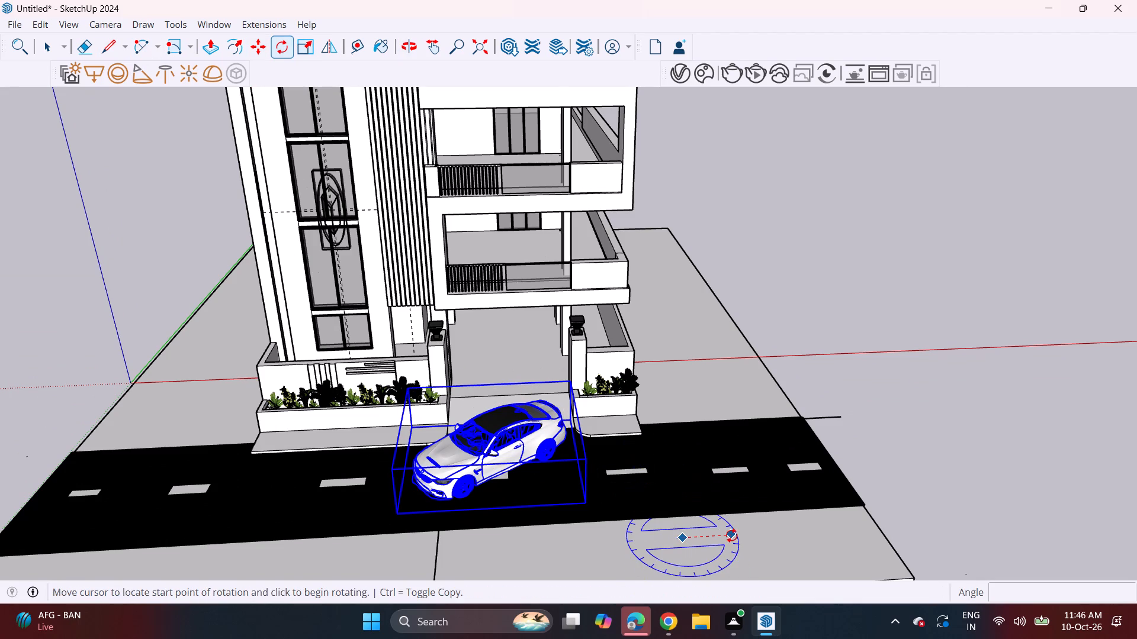
{"action": "left_click", "coordinate": [731, 535]}
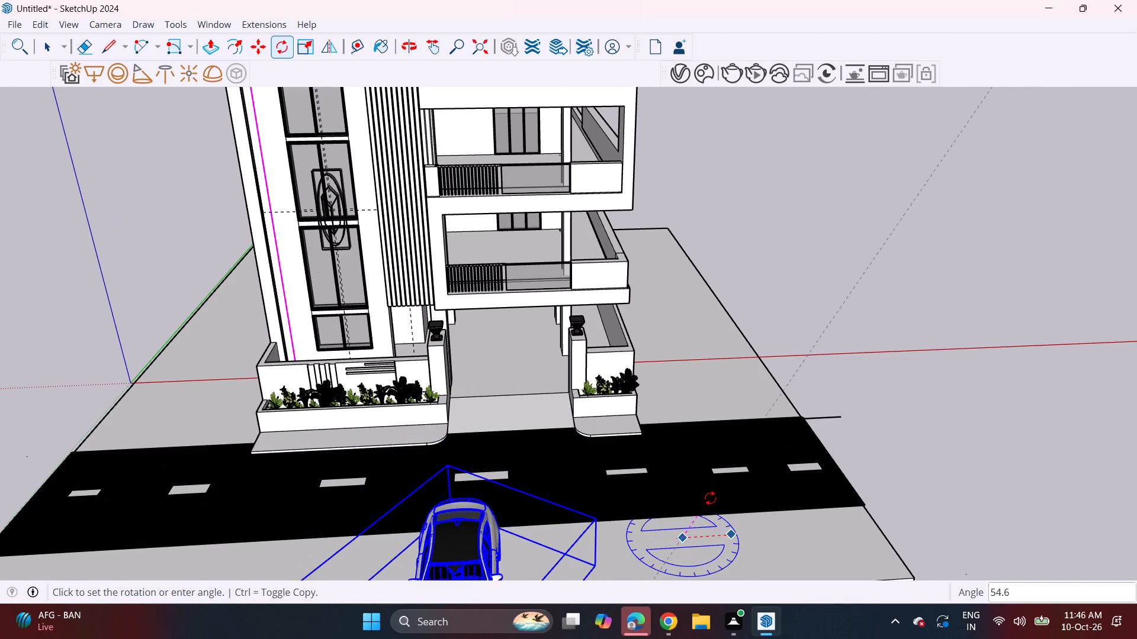
{"action": "left_click", "coordinate": [710, 498]}
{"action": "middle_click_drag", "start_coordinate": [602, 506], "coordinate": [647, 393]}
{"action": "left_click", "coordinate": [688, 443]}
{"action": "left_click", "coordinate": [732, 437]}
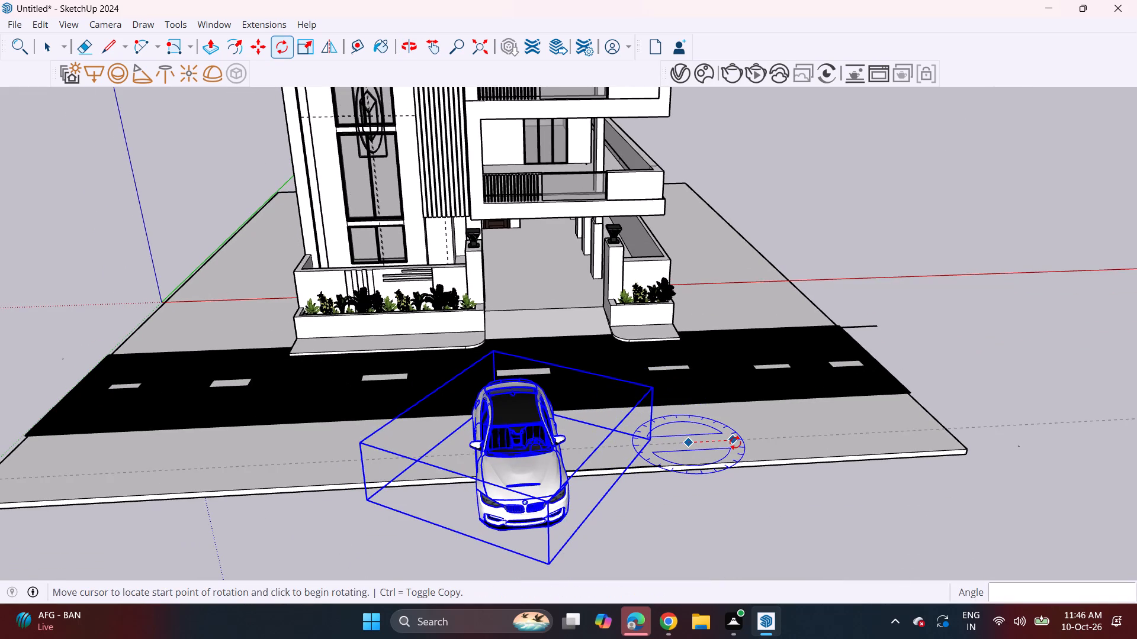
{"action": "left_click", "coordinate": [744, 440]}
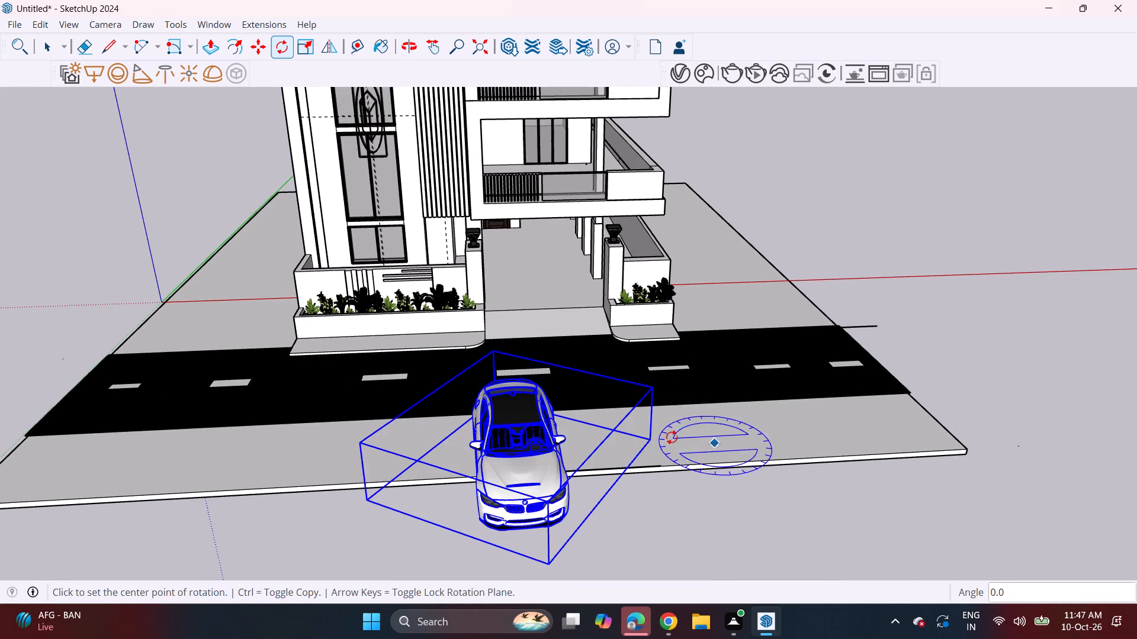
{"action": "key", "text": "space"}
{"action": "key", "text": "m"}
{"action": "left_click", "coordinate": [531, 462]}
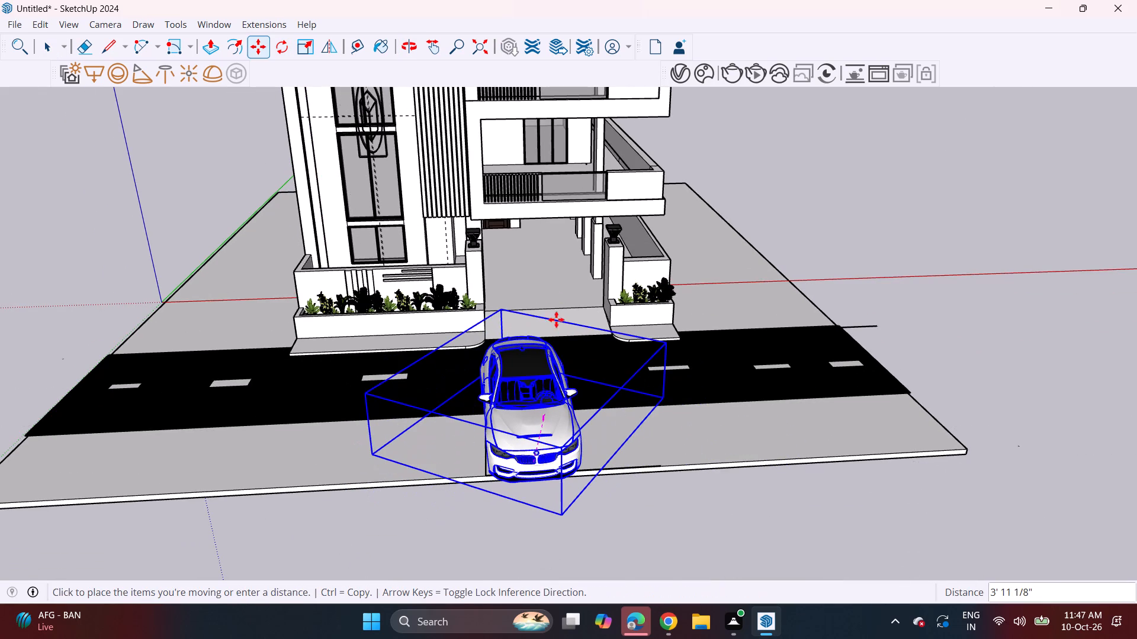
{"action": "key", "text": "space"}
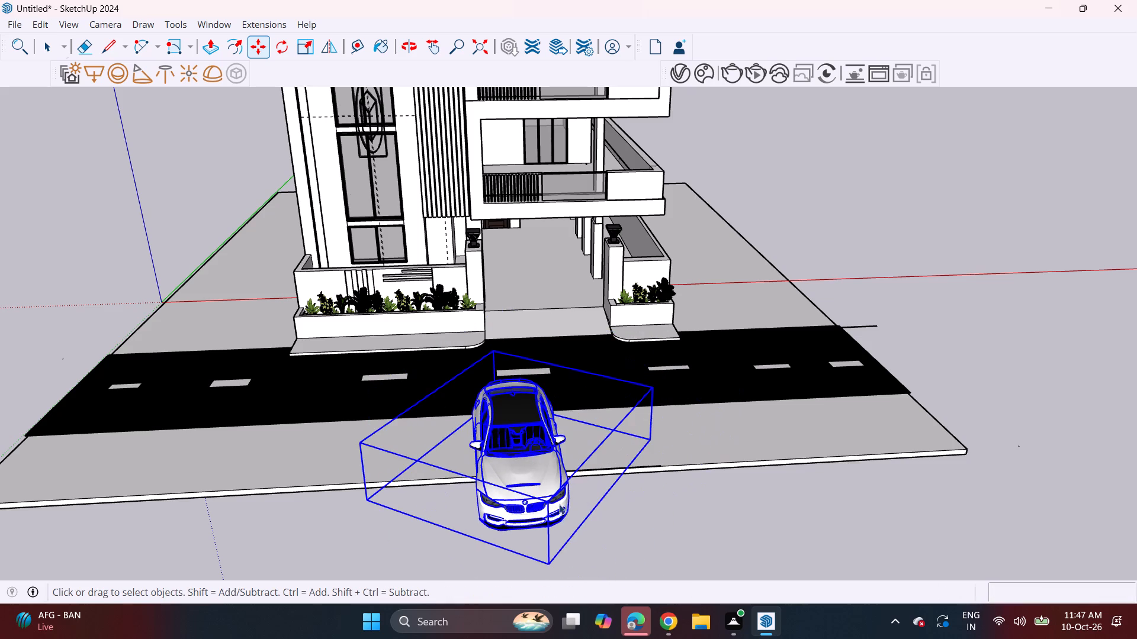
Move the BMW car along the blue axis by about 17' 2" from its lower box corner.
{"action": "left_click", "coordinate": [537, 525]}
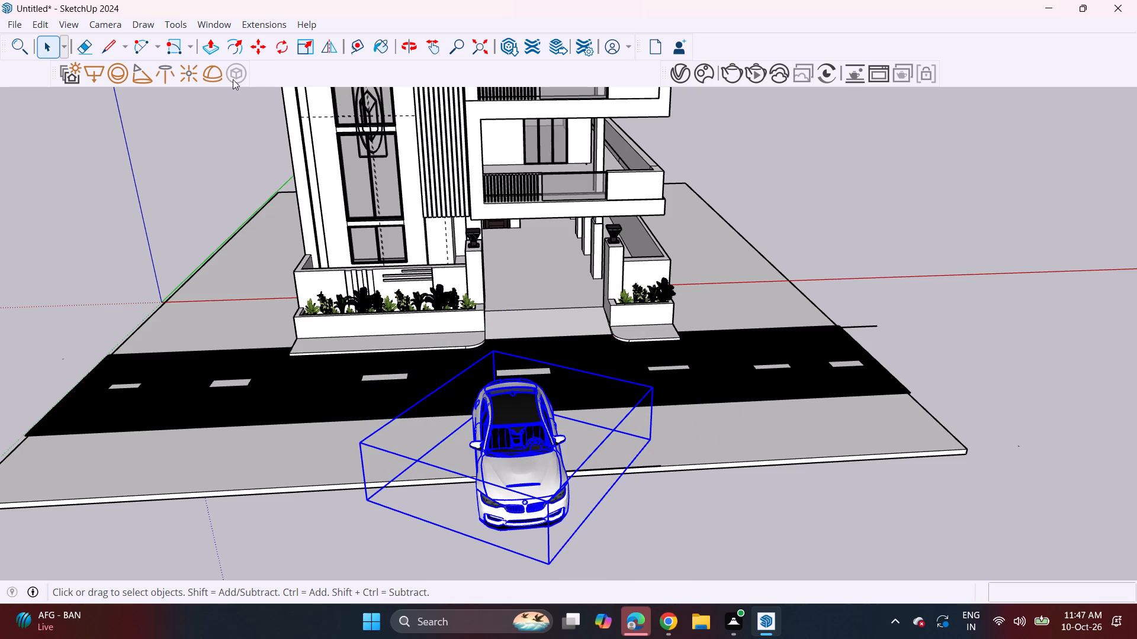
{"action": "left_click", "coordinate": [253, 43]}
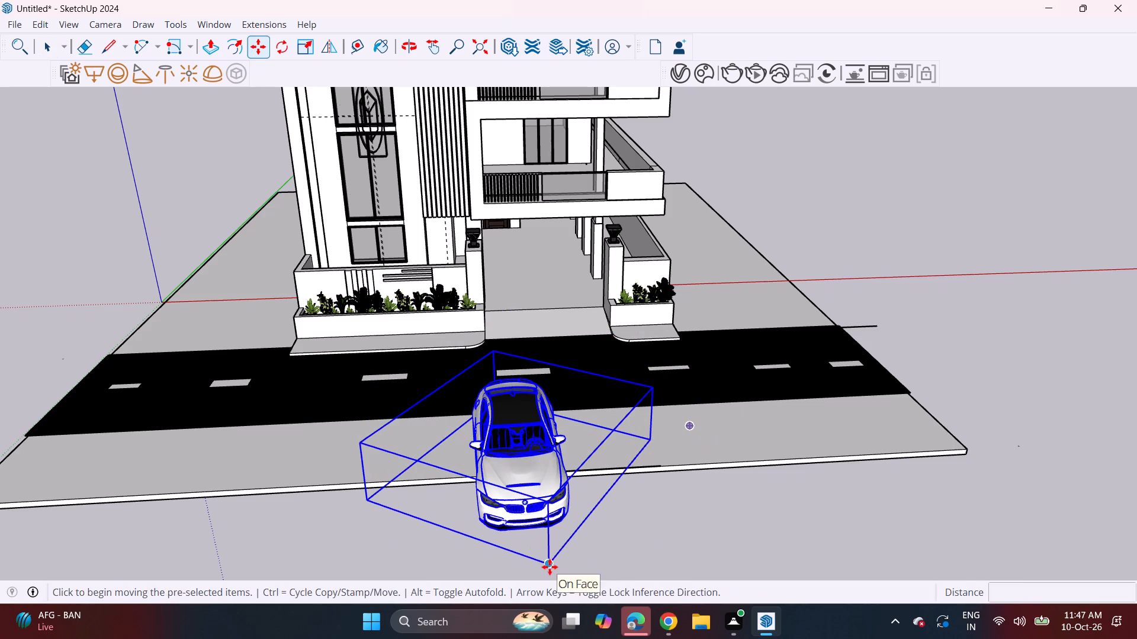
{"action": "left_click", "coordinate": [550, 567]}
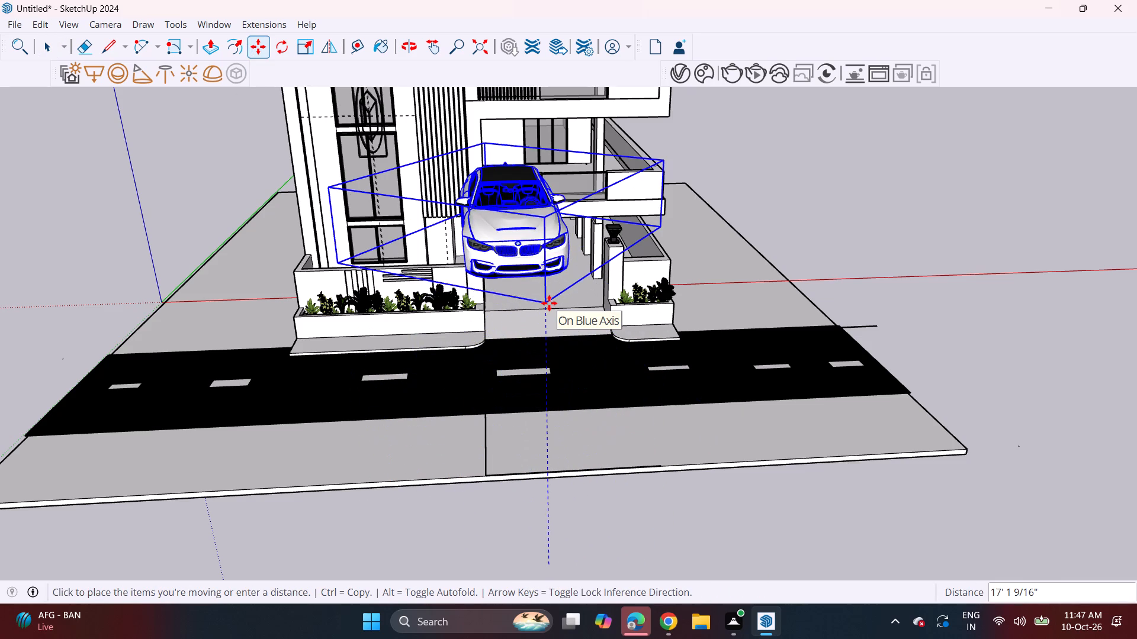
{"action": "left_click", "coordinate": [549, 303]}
Move the BMW car by its box corner about 51' 4" into the covered parking behind the gate pillars, and deselect it.
{"action": "middle_click_drag", "start_coordinate": [562, 285], "coordinate": [134, 289]}
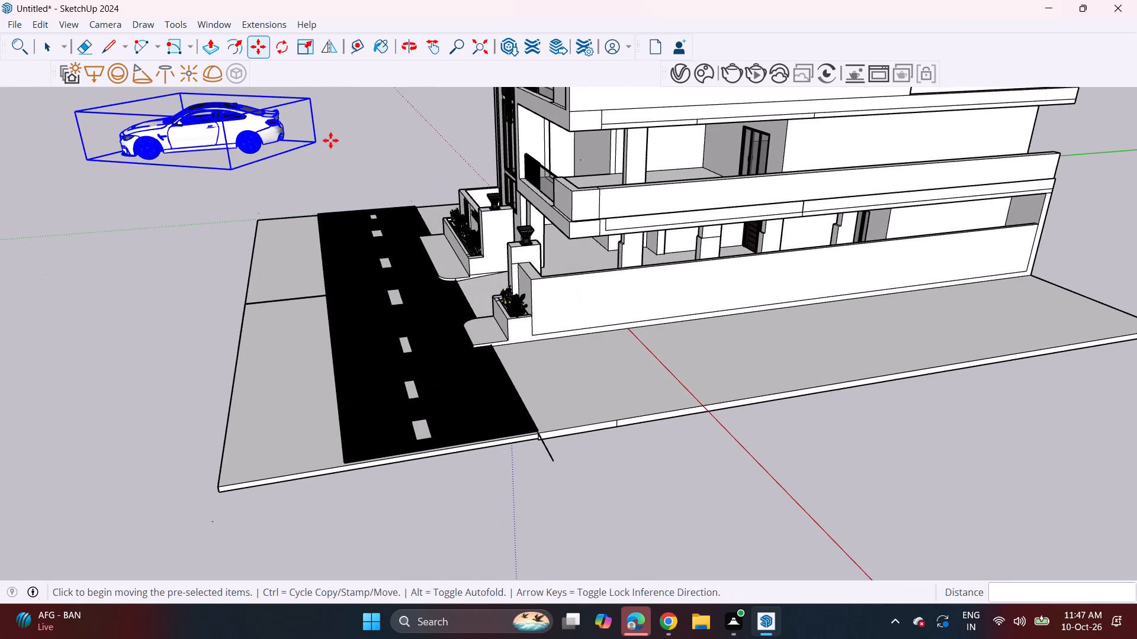
{"action": "double_click", "coordinate": [317, 143]}
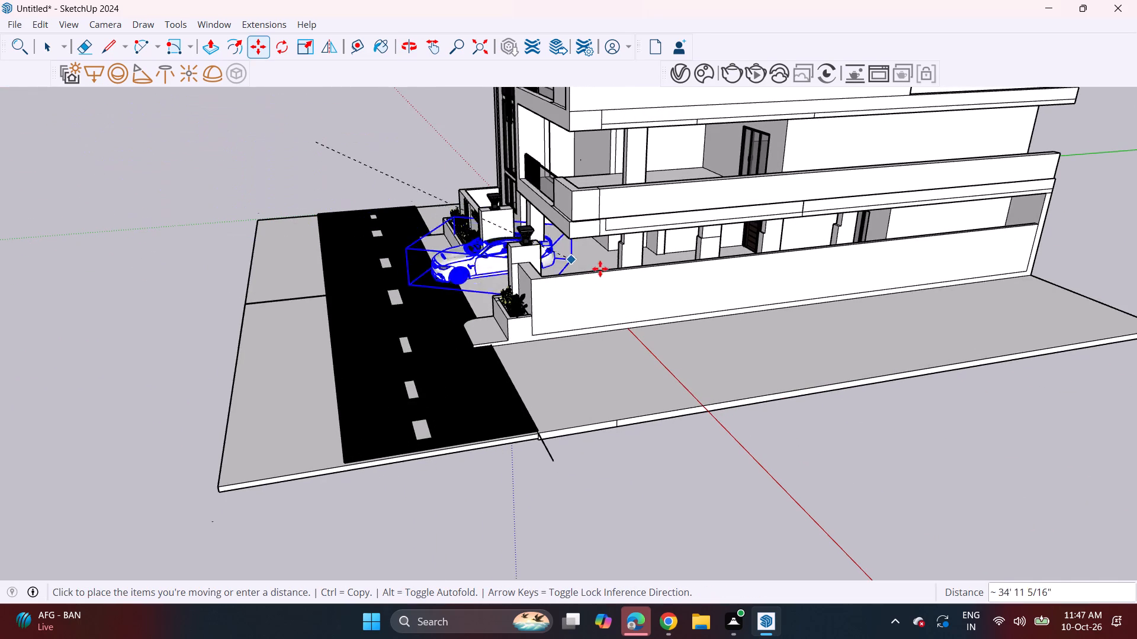
{"action": "scroll", "coordinate": [603, 249], "scroll_direction": "up", "scroll_amount": 5}
{"action": "middle_click_drag", "start_coordinate": [602, 235], "coordinate": [706, 200]}
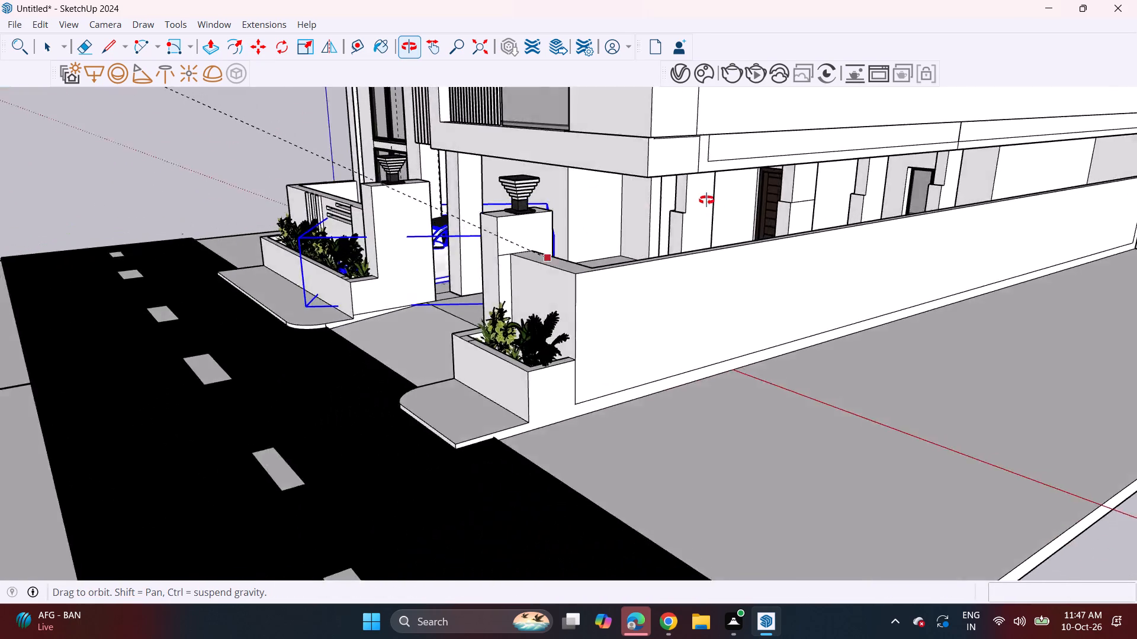
{"action": "middle_click_drag", "start_coordinate": [706, 200], "coordinate": [802, 204]}
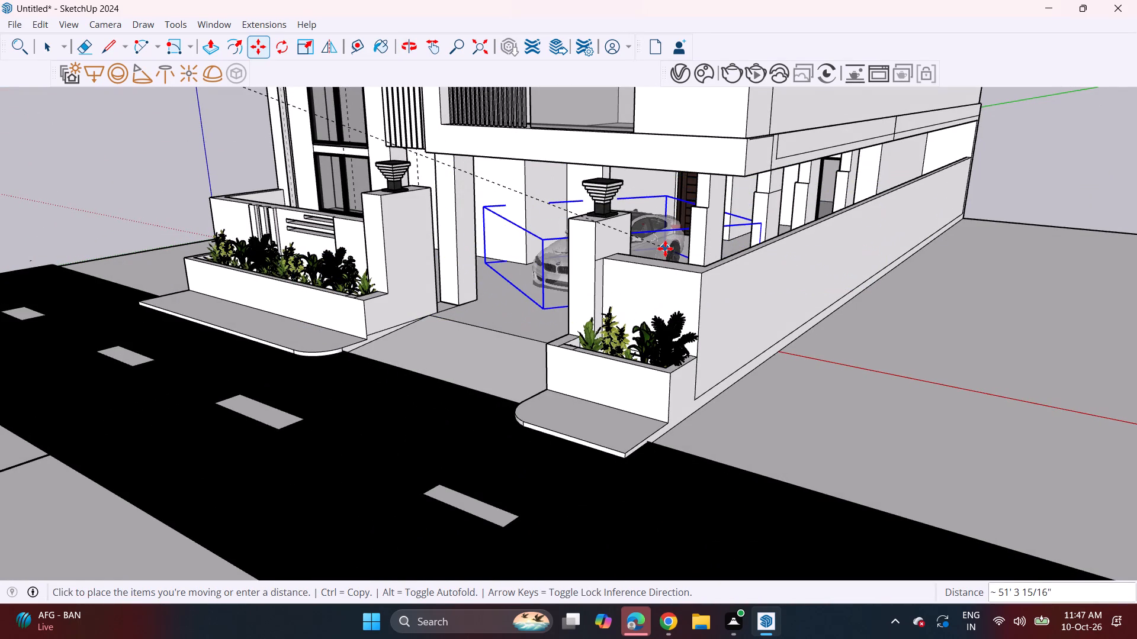
{"action": "left_click", "coordinate": [665, 248]}
{"action": "middle_click_drag", "start_coordinate": [542, 291], "coordinate": [725, 248]}
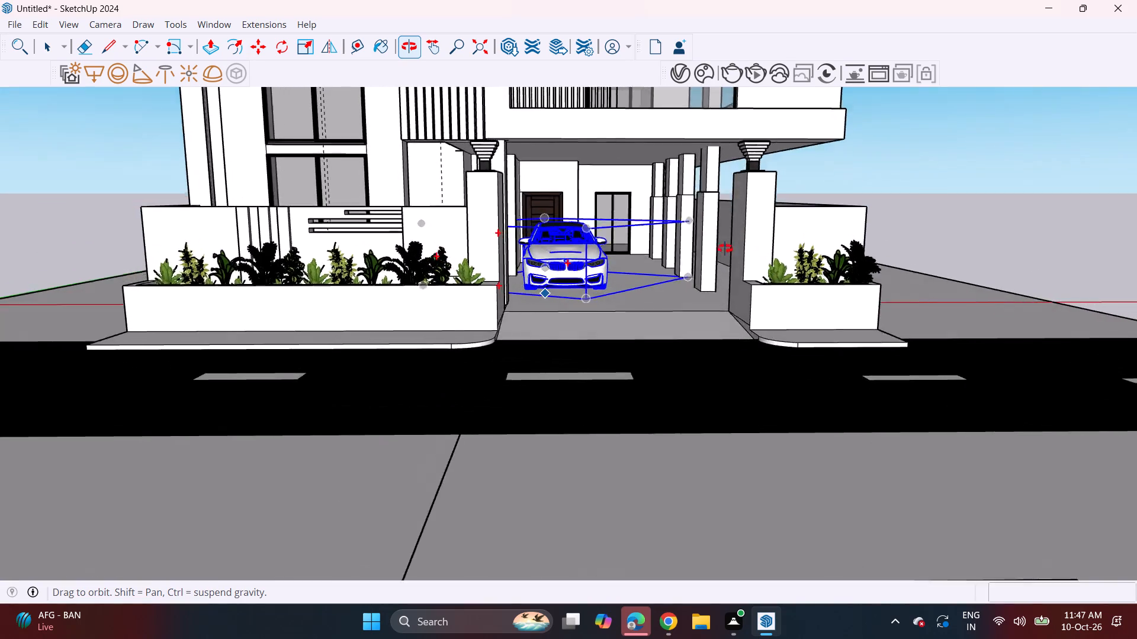
{"action": "middle_click_drag", "start_coordinate": [725, 248], "coordinate": [724, 234]}
{"action": "key", "text": "space"}
{"action": "left_click", "coordinate": [927, 180]}
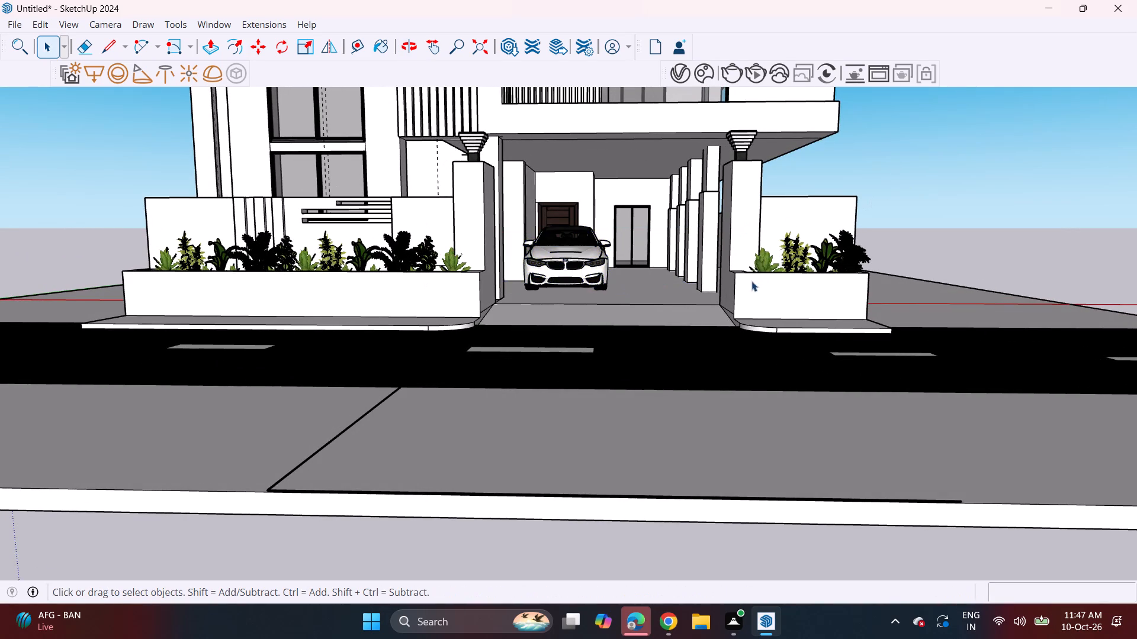
Import the grass model Group_2 from Downloads and place it at the road's inner edge beside the short planter.
{"action": "scroll", "coordinate": [750, 282], "scroll_direction": "down", "scroll_amount": 3}
{"action": "middle_click_drag", "start_coordinate": [641, 276], "coordinate": [609, 372], "text": "shift"}
{"action": "middle_click_drag", "start_coordinate": [609, 387], "coordinate": [611, 350]}
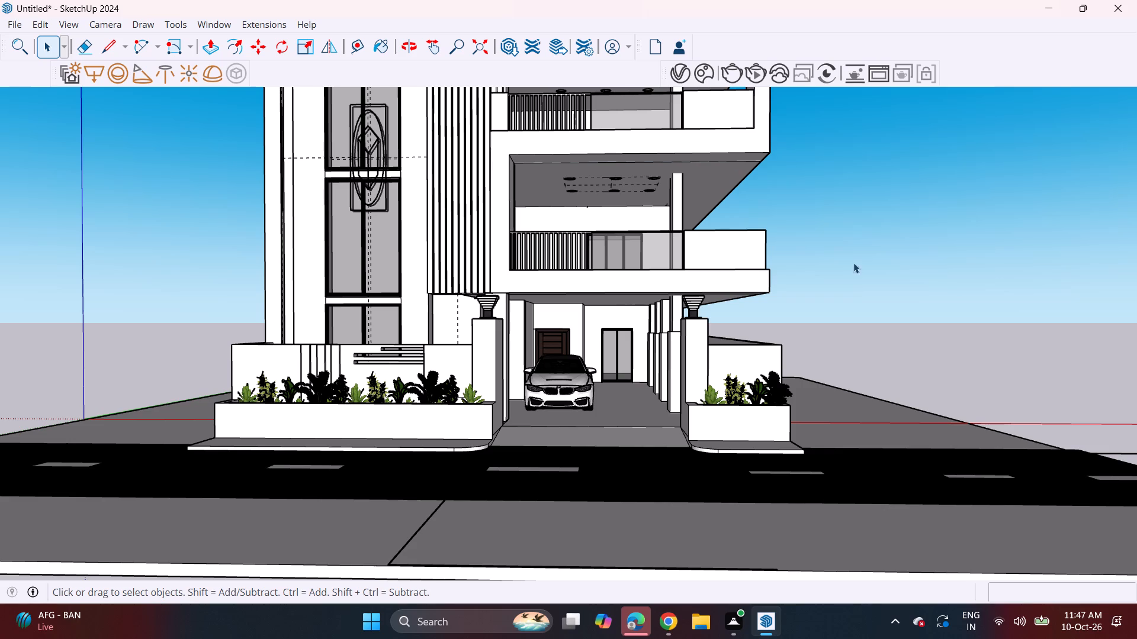
{"action": "left_click", "coordinate": [15, 24]}
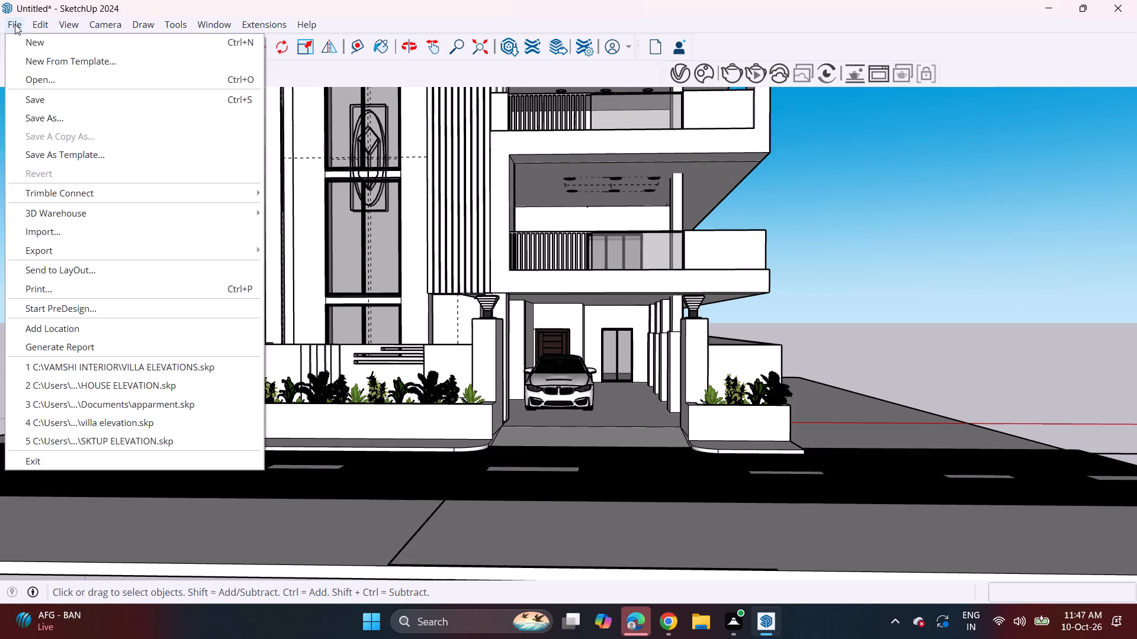
{"action": "left_click", "coordinate": [49, 230]}
{"action": "scroll", "coordinate": [273, 219], "scroll_direction": "down", "scroll_amount": 3}
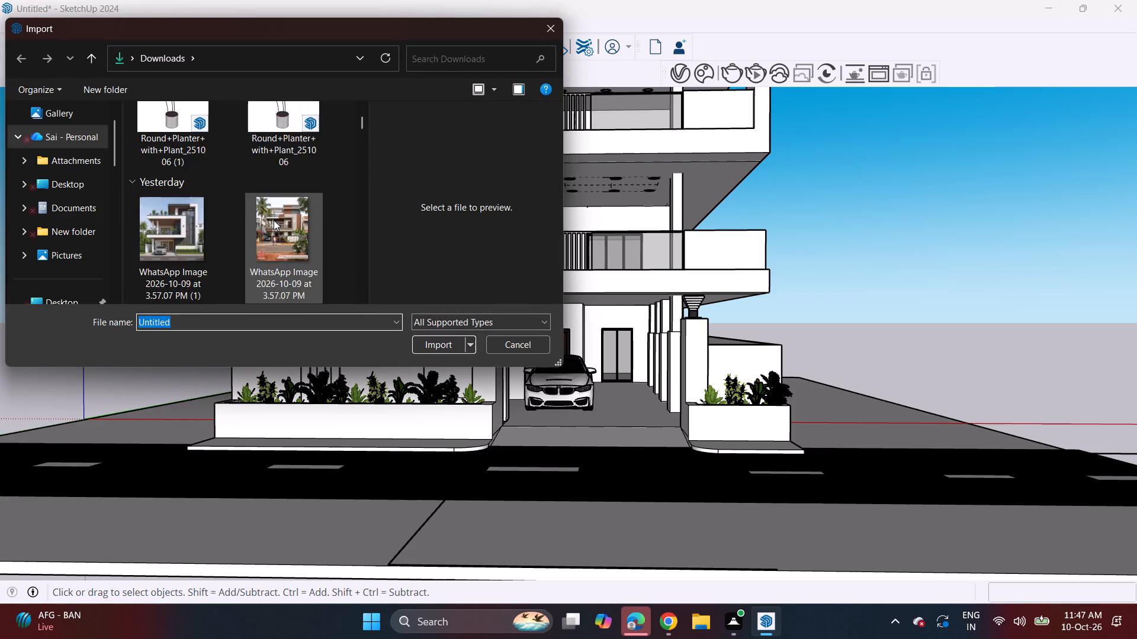
{"action": "scroll", "coordinate": [274, 220], "scroll_direction": "down", "scroll_amount": 20}
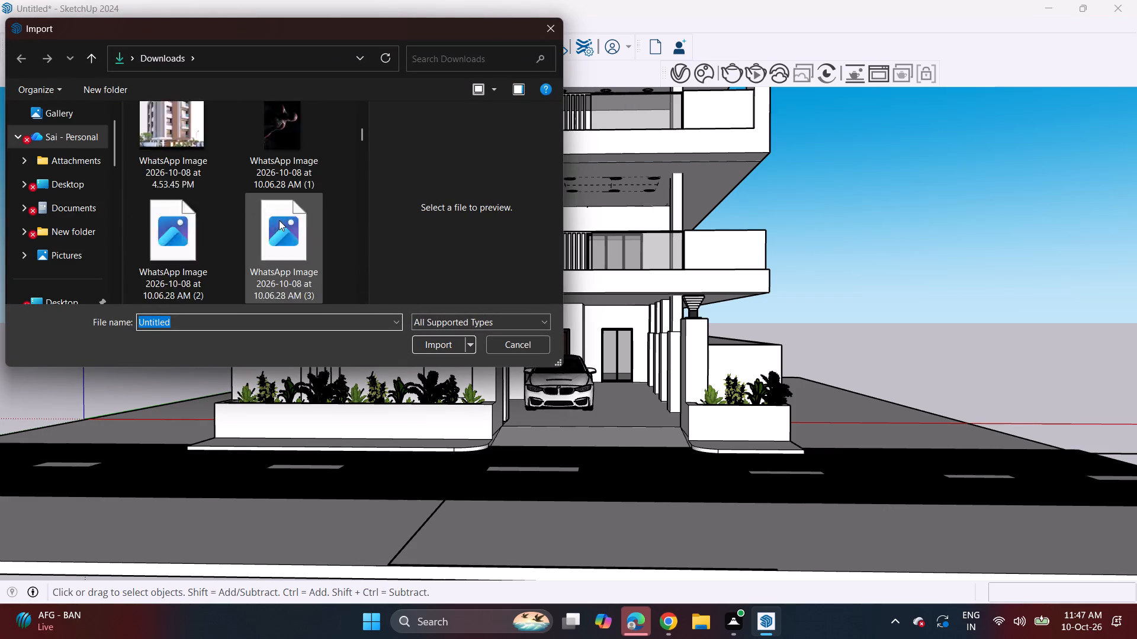
{"action": "scroll", "coordinate": [279, 220], "scroll_direction": "down", "scroll_amount": 17}
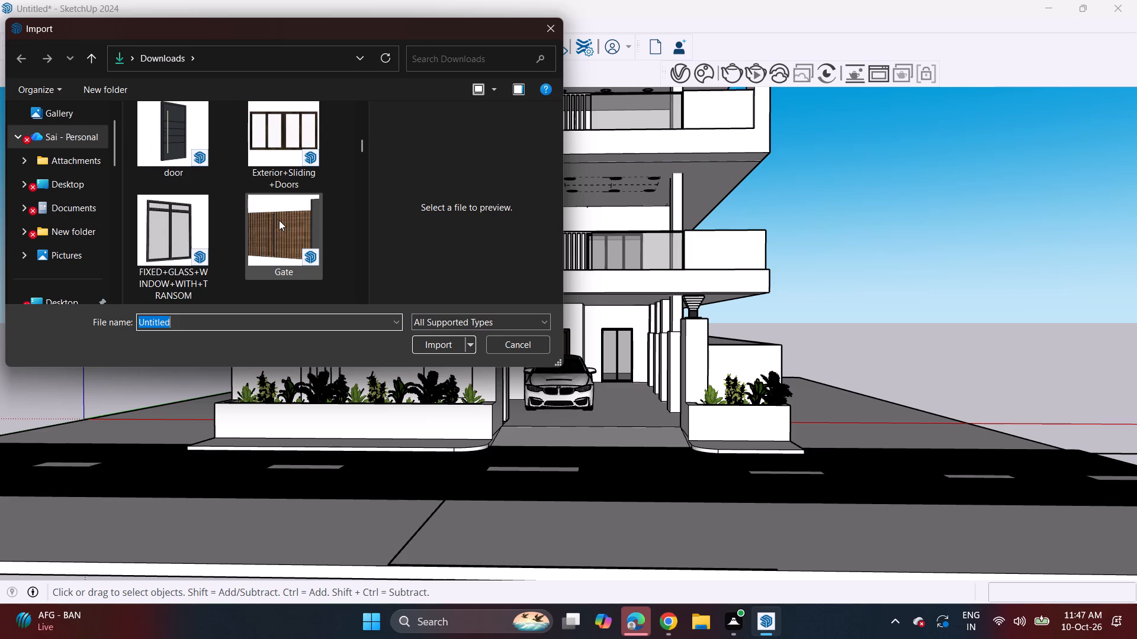
{"action": "scroll", "coordinate": [279, 220], "scroll_direction": "up", "scroll_amount": 3}
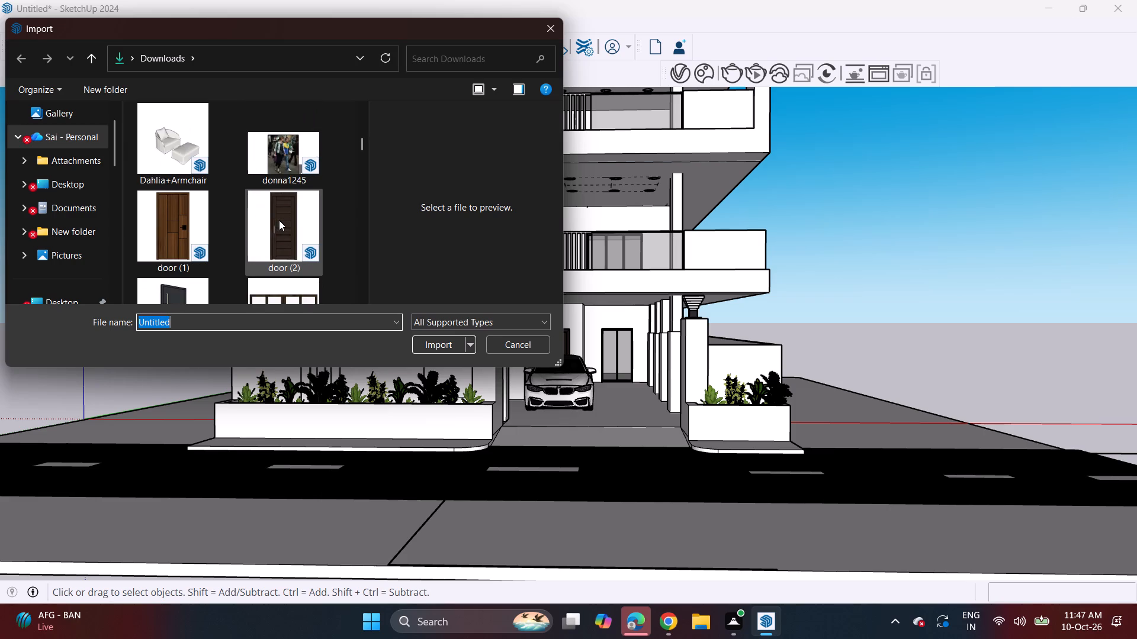
{"action": "scroll", "coordinate": [279, 220], "scroll_direction": "down", "scroll_amount": 6}
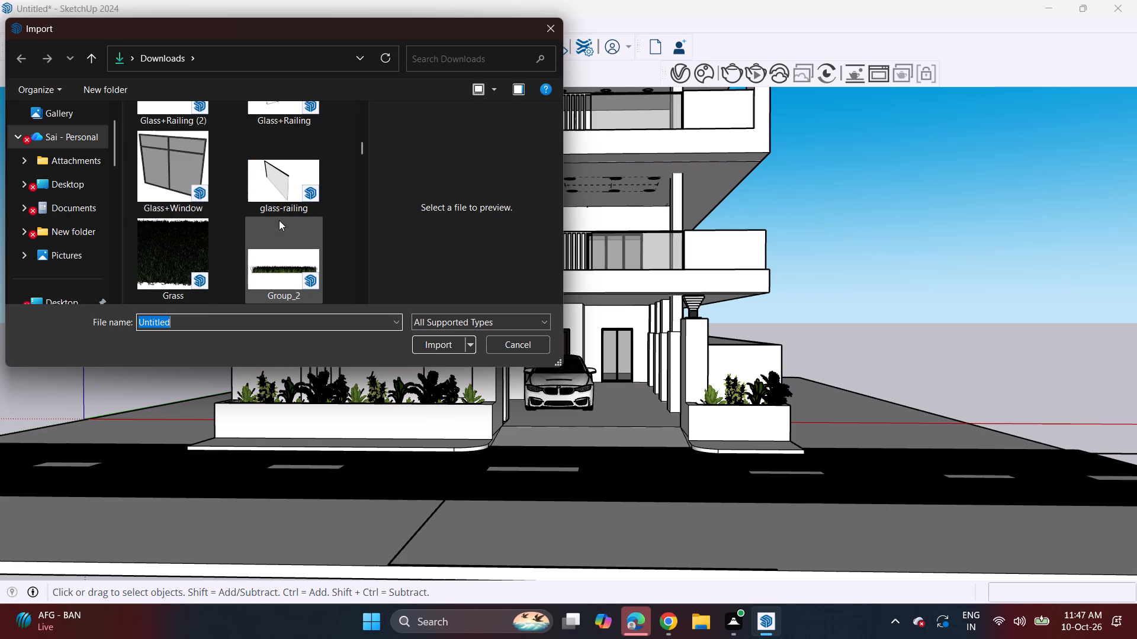
{"action": "scroll", "coordinate": [279, 220], "scroll_direction": "down", "scroll_amount": 2}
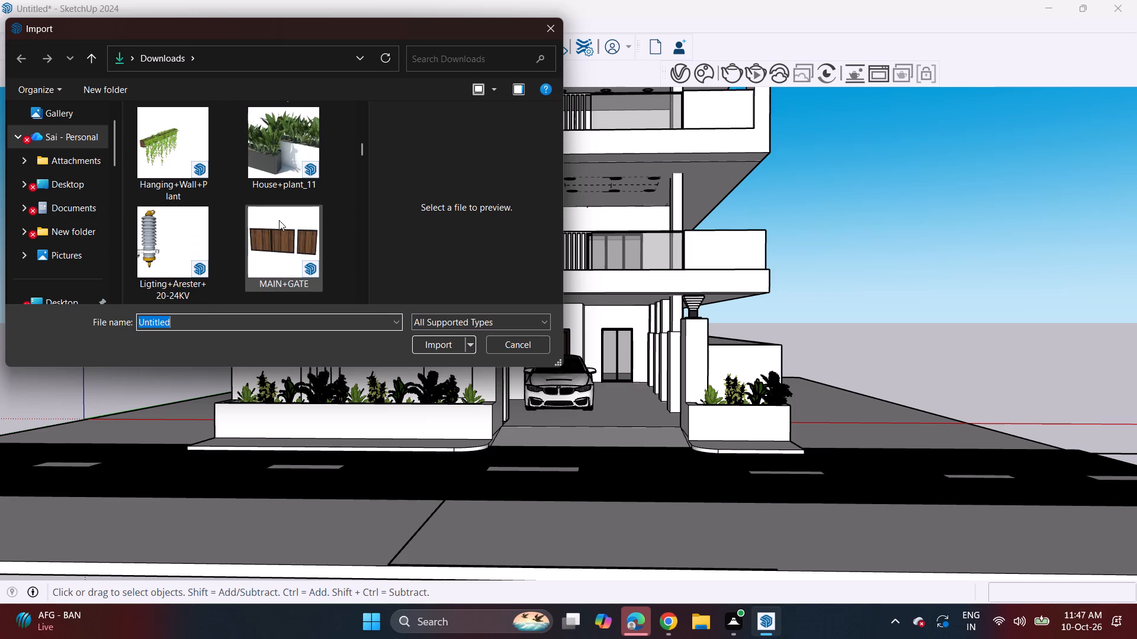
{"action": "scroll", "coordinate": [292, 218], "scroll_direction": "up", "scroll_amount": 2}
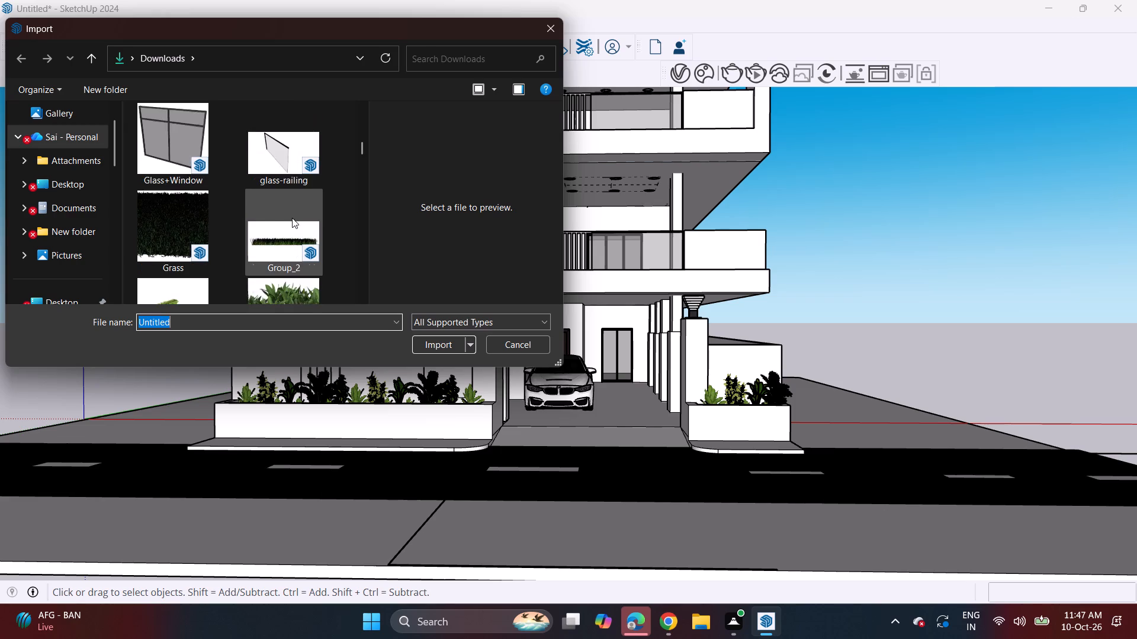
{"action": "scroll", "coordinate": [292, 218], "scroll_direction": "up", "scroll_amount": 1}
{"action": "scroll", "coordinate": [292, 218], "scroll_direction": "down", "scroll_amount": 1}
{"action": "left_click", "coordinate": [280, 251]}
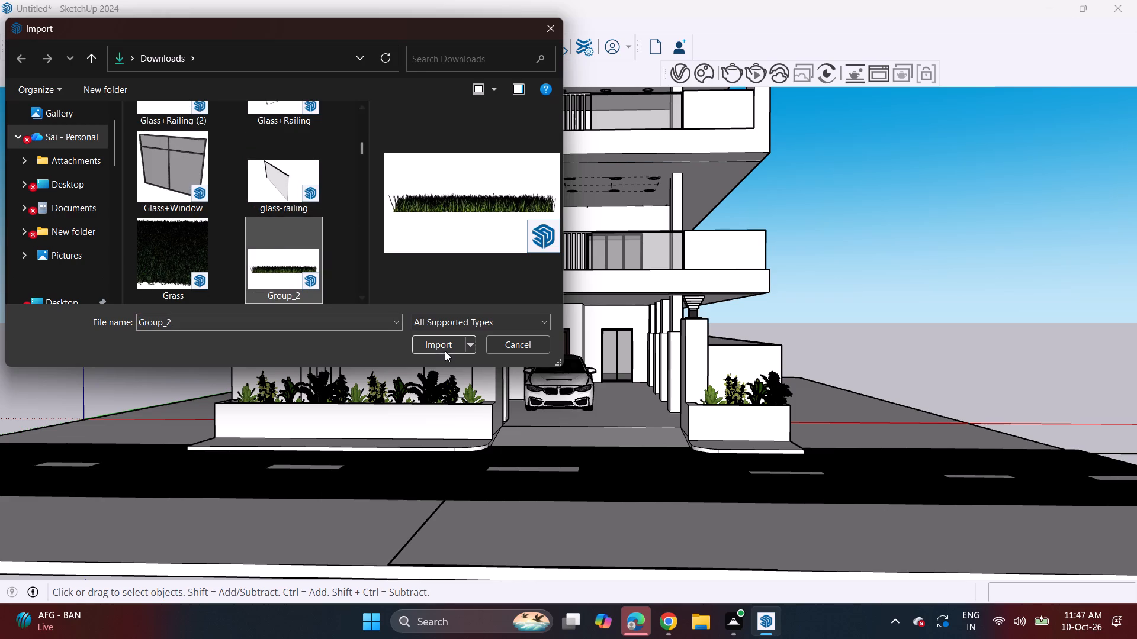
{"action": "left_click", "coordinate": [445, 348]}
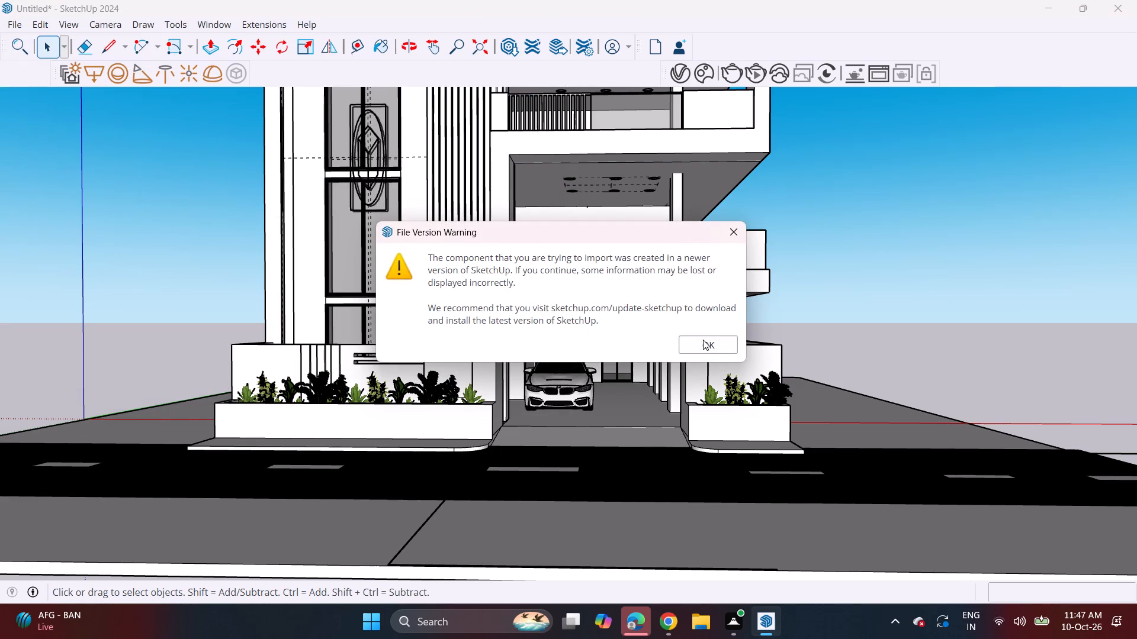
{"action": "left_click", "coordinate": [703, 340]}
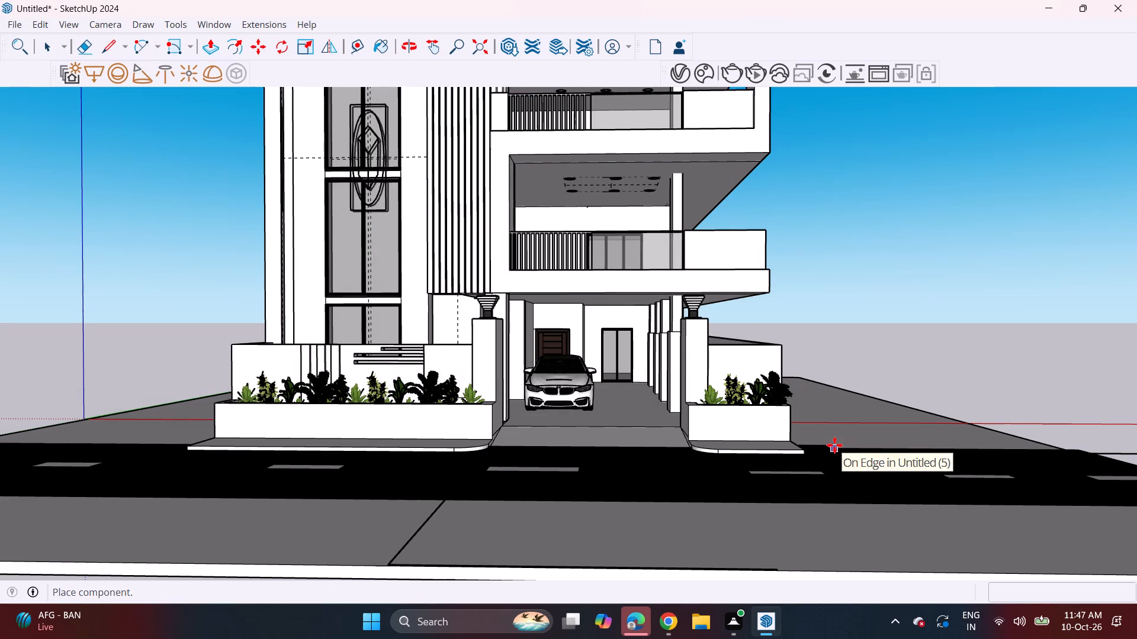
{"action": "left_click", "coordinate": [834, 445]}
Scale the grass patch up uniformly by a factor of about 8.14 beside the boundary wall, and deselect it.
{"action": "middle_click_drag", "start_coordinate": [885, 426], "coordinate": [323, 427]}
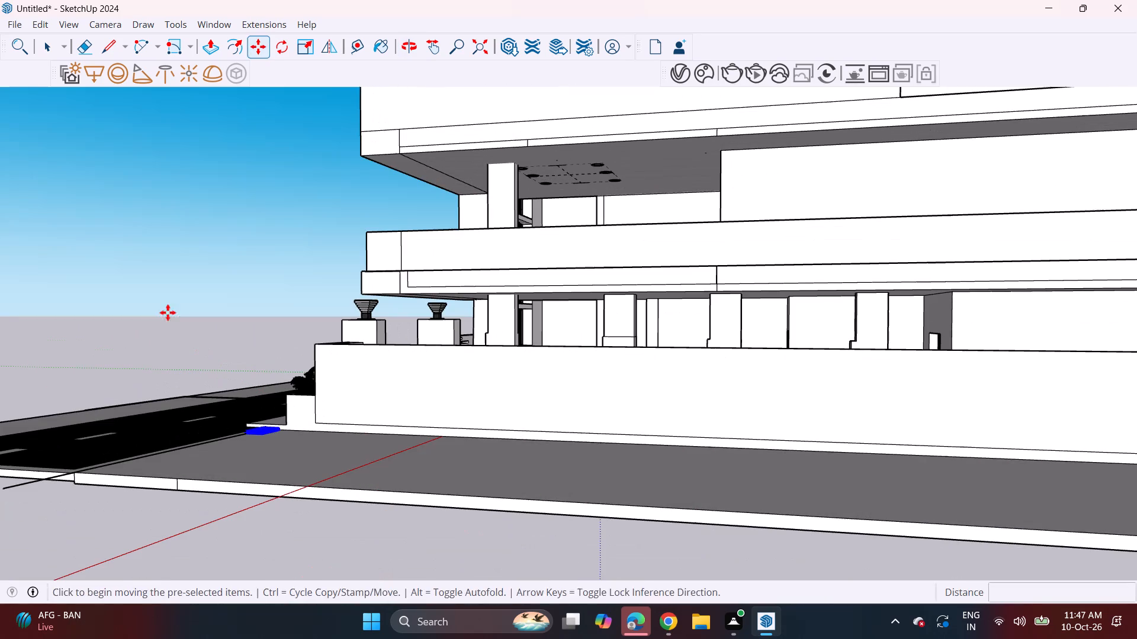
{"action": "left_click", "coordinate": [294, 53]}
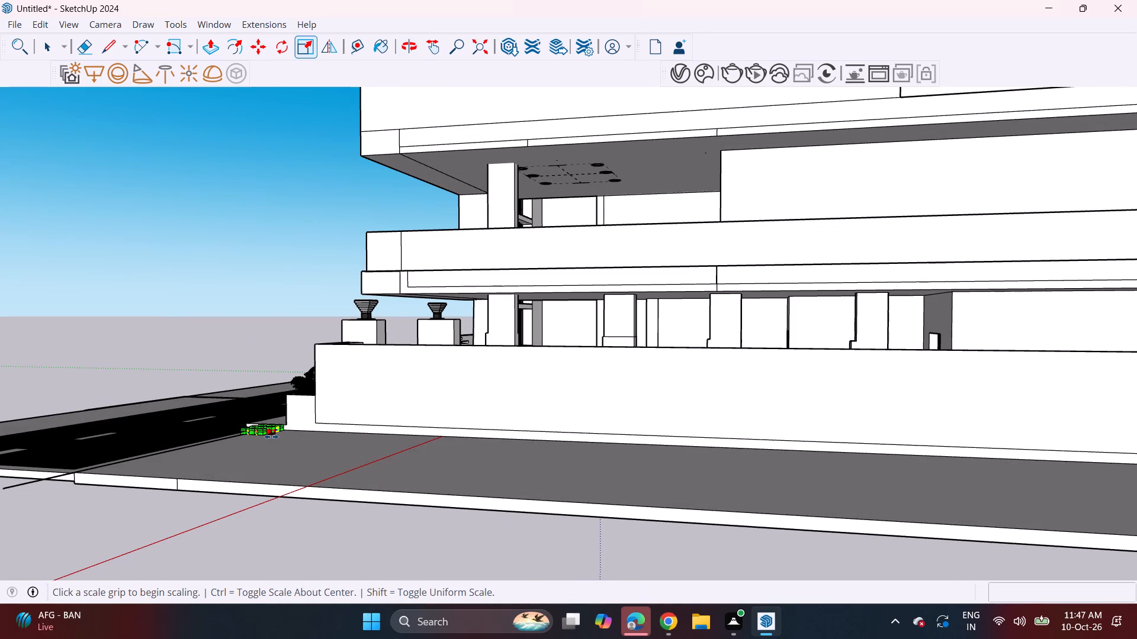
{"action": "left_click", "coordinate": [267, 434]}
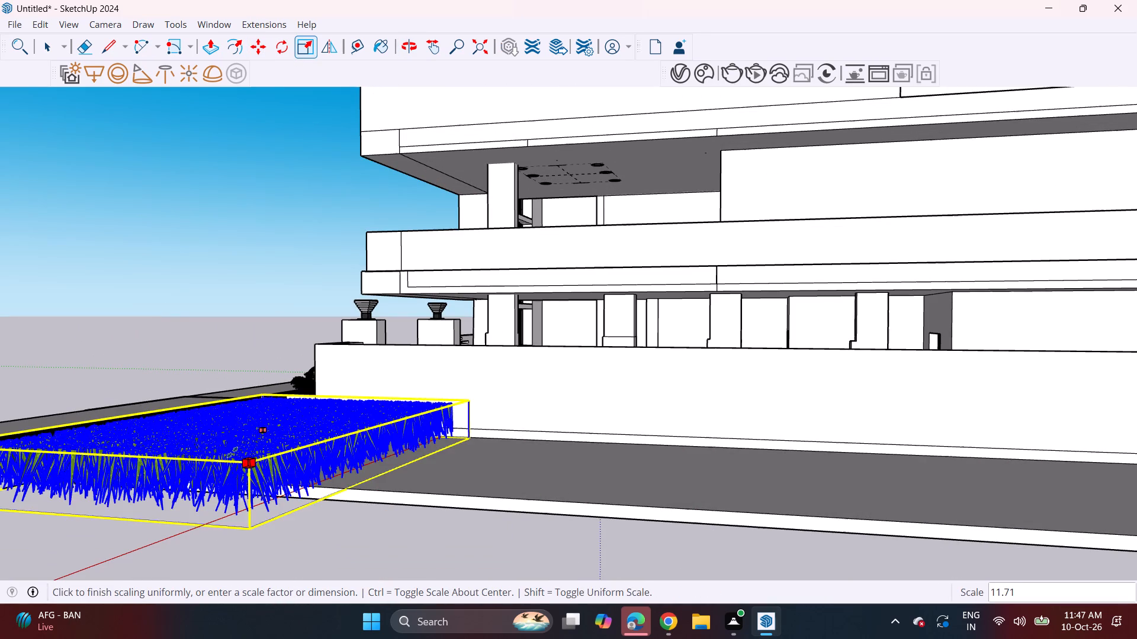
{"action": "left_click", "coordinate": [251, 446]}
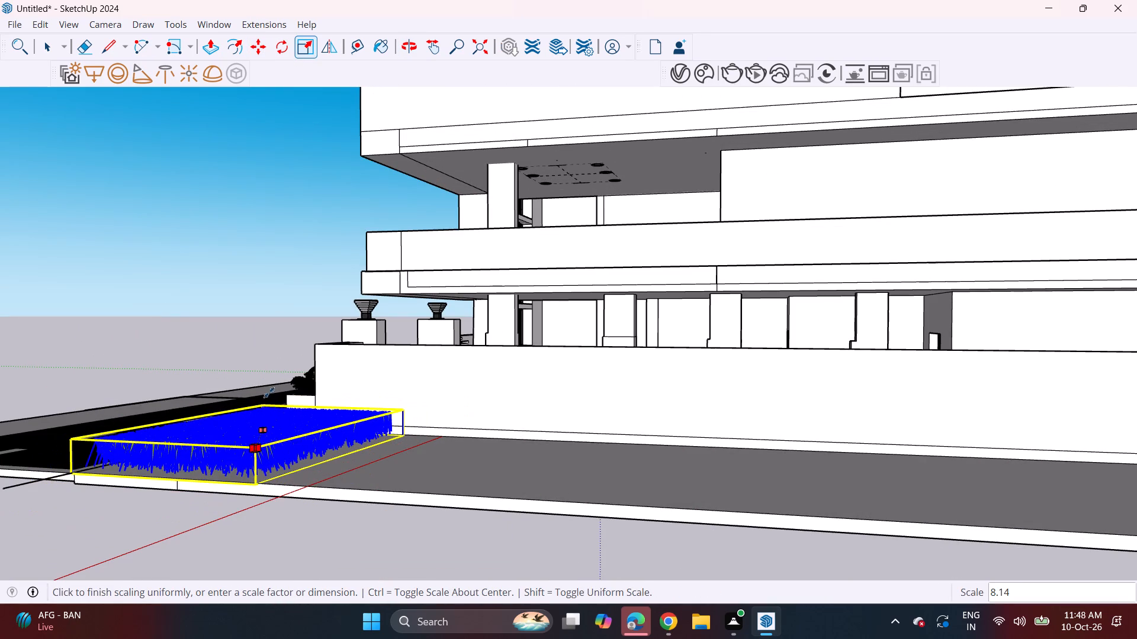
{"action": "middle_click_drag", "start_coordinate": [277, 400], "coordinate": [289, 438]}
{"action": "scroll", "coordinate": [287, 425], "scroll_direction": "down", "scroll_amount": 7}
{"action": "middle_click_drag", "start_coordinate": [301, 434], "coordinate": [339, 323], "text": "shift"}
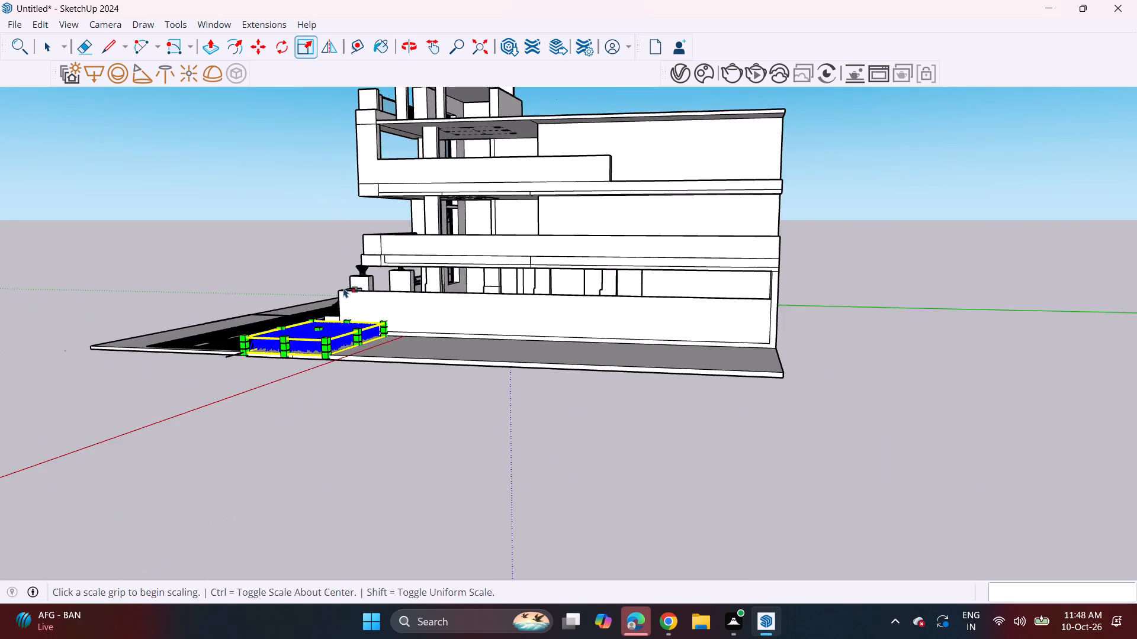
{"action": "middle_click_drag", "start_coordinate": [343, 295], "coordinate": [346, 454]}
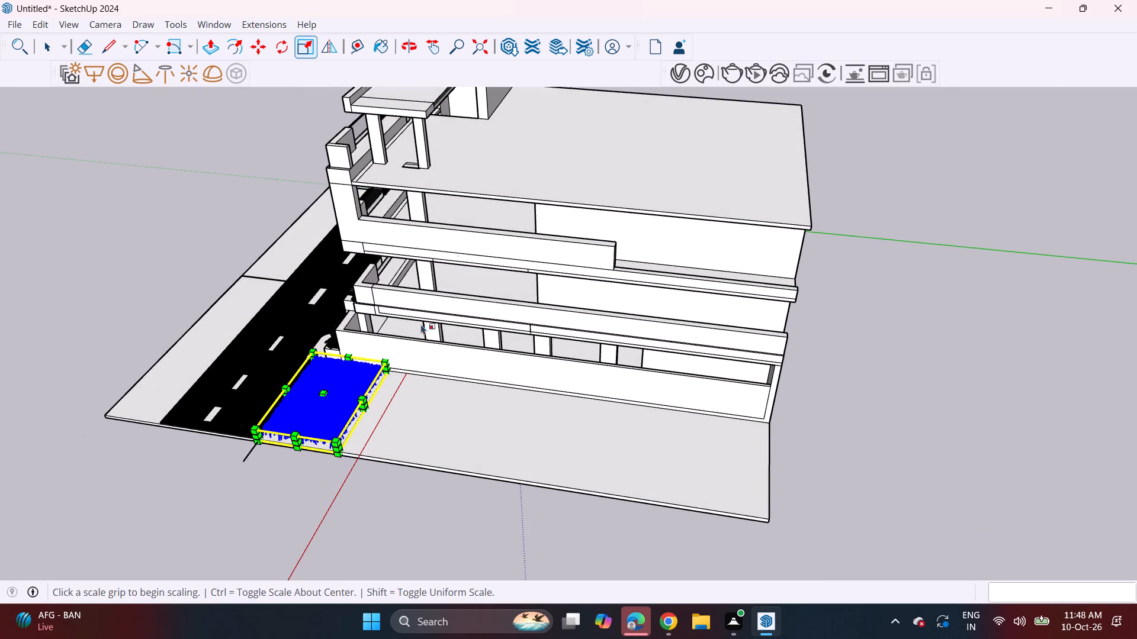
{"action": "middle_click_drag", "start_coordinate": [342, 429], "coordinate": [471, 228]}
{"action": "key", "text": "space"}
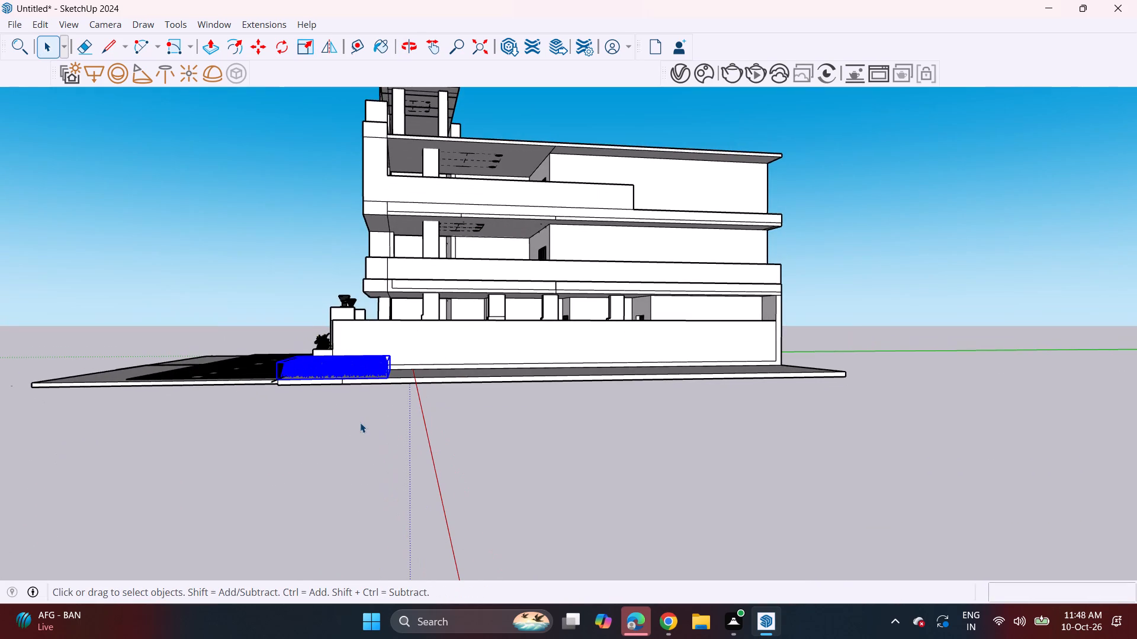
{"action": "left_click", "coordinate": [360, 422]}
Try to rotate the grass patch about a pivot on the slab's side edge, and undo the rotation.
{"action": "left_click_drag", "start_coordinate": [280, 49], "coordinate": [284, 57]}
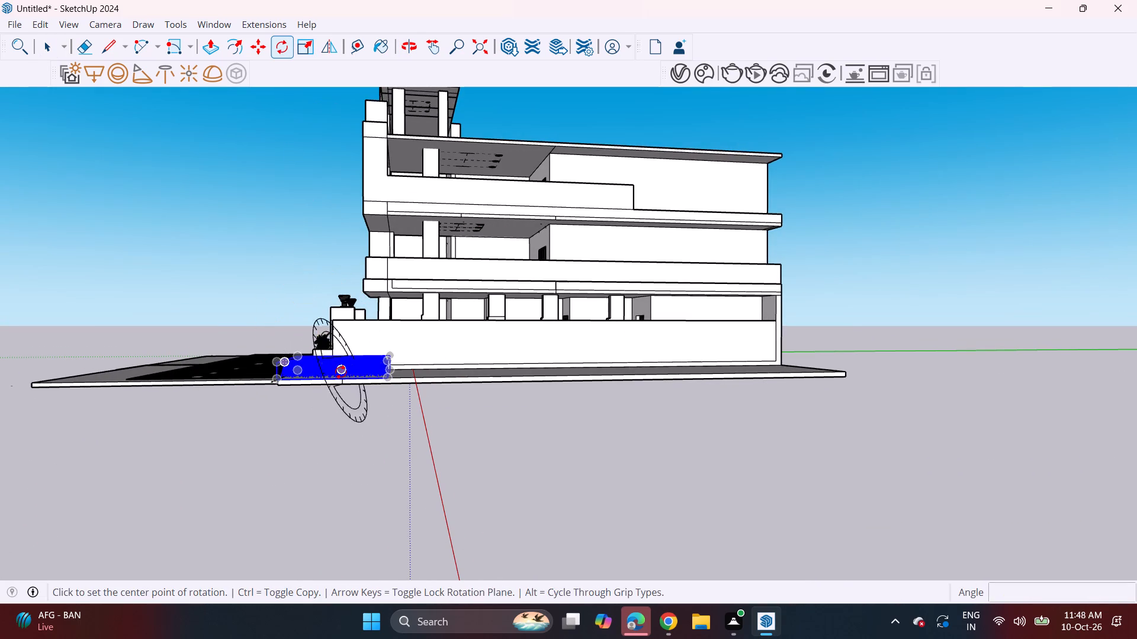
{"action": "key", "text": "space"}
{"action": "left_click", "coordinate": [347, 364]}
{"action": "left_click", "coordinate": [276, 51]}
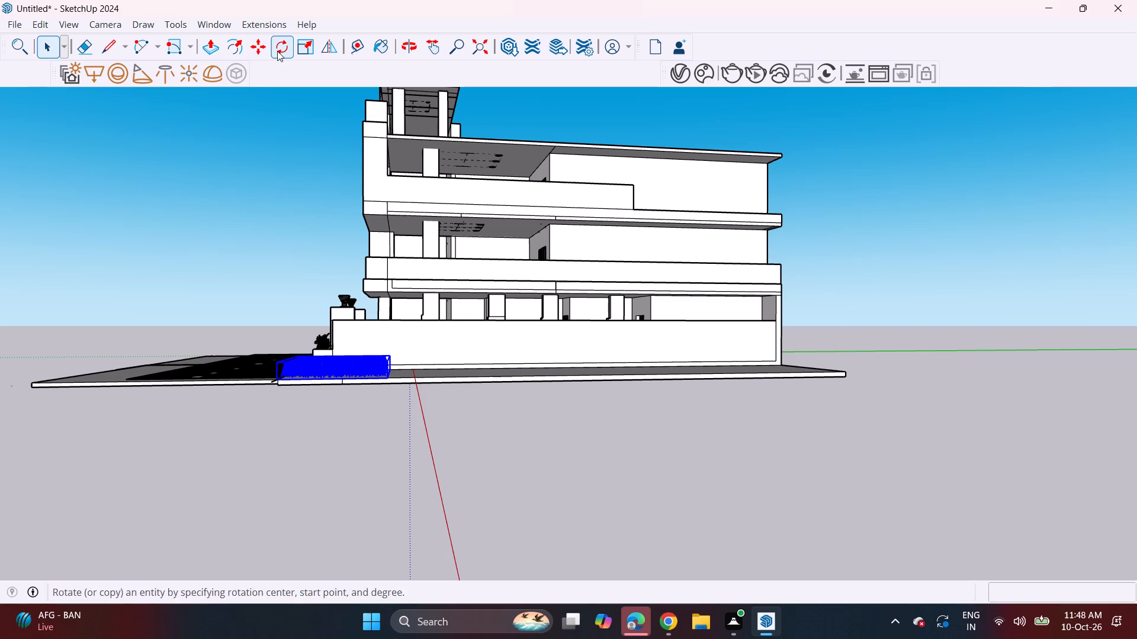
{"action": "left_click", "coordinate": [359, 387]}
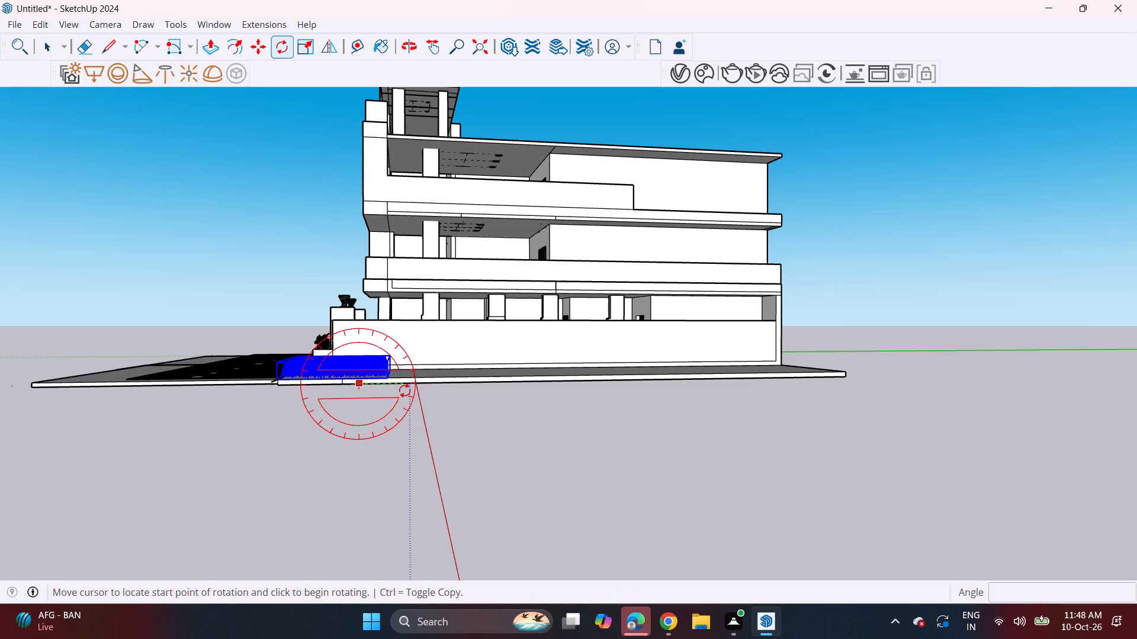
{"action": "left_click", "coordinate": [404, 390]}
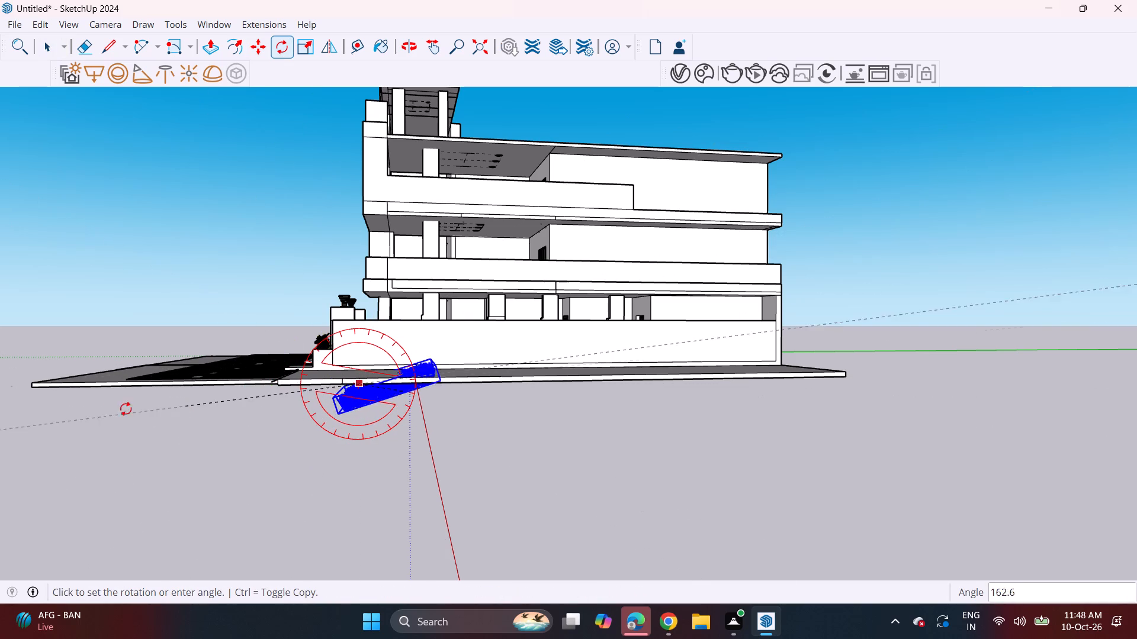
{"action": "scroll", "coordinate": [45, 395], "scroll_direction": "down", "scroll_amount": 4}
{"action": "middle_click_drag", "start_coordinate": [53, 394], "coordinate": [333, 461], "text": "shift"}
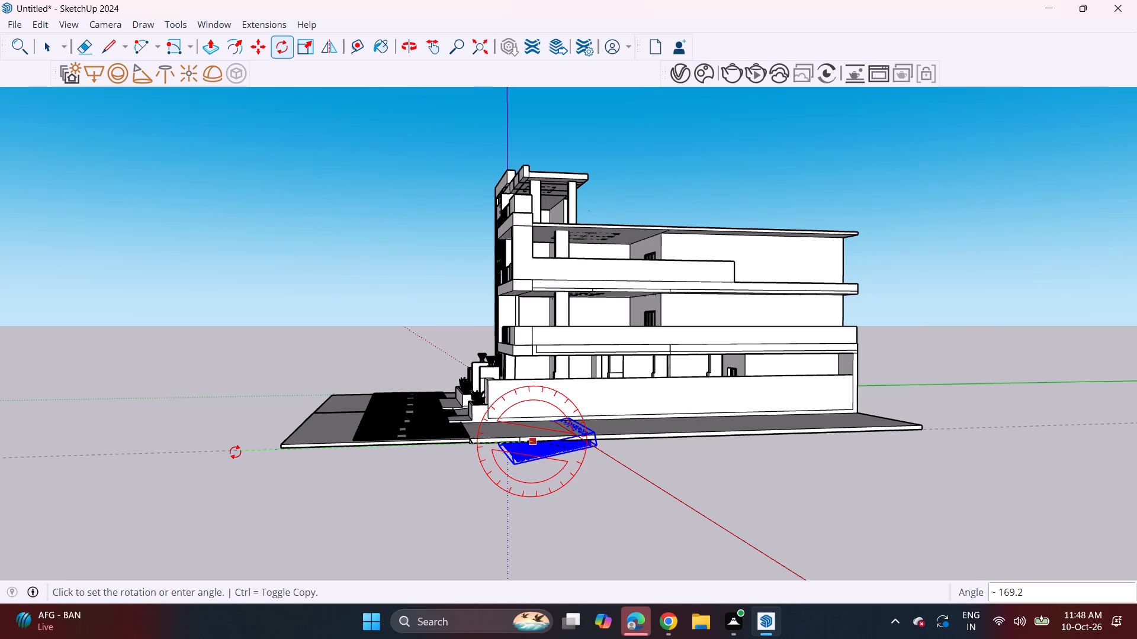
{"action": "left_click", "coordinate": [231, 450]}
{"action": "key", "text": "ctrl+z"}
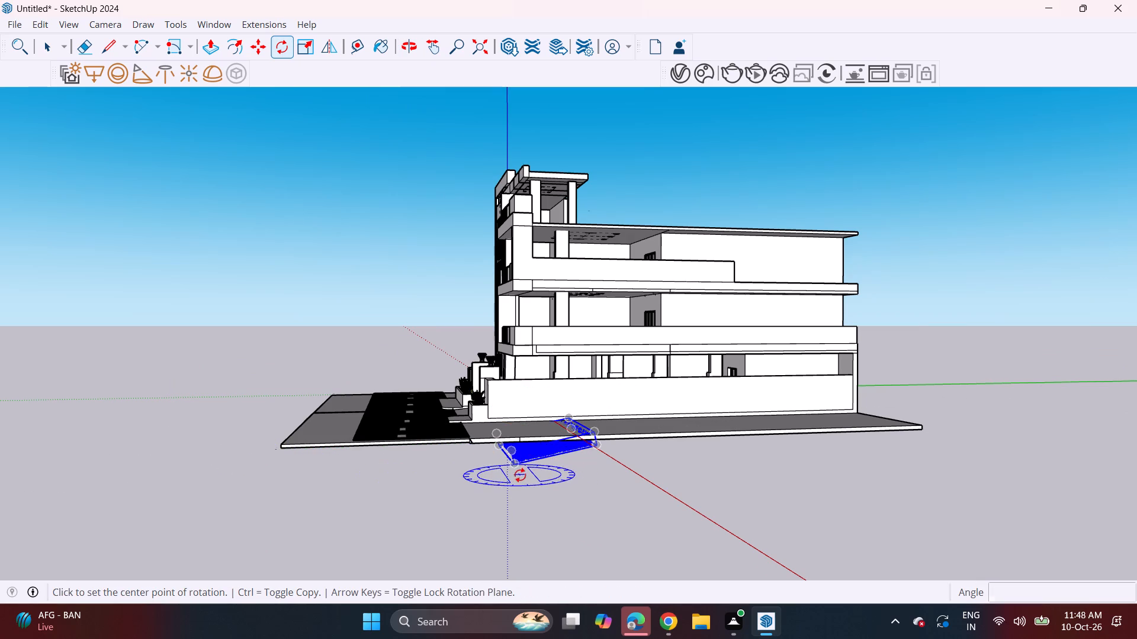
Rotate the grass patch about half a turn around the red axis, using a pivot just below the slab edge.
{"action": "middle_click_drag", "start_coordinate": [522, 434], "coordinate": [482, 406]}
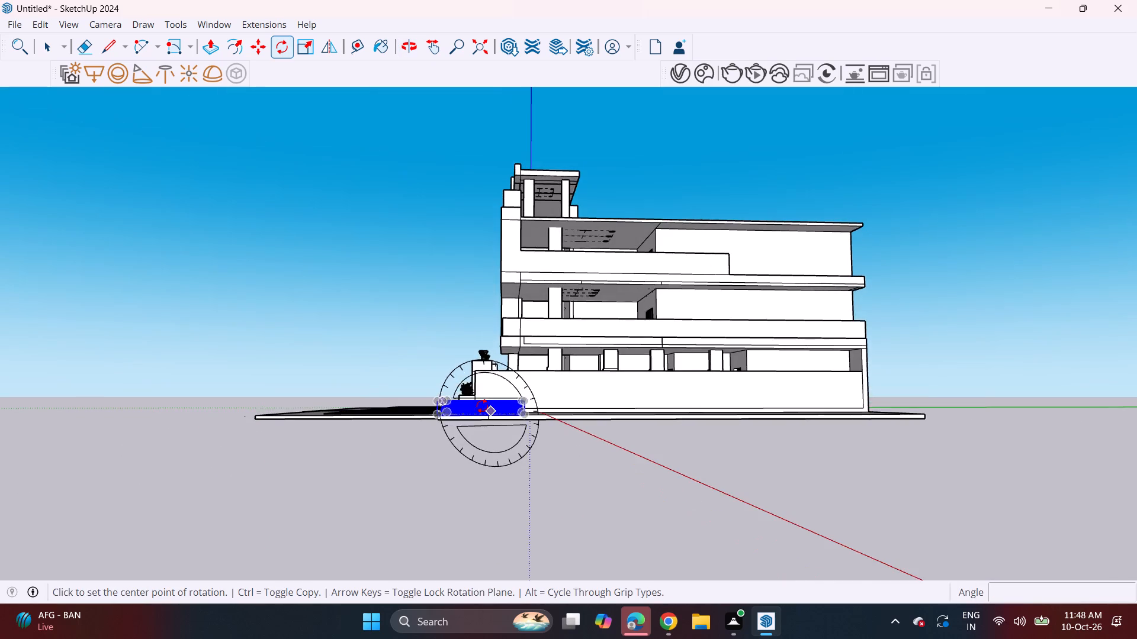
{"action": "scroll", "coordinate": [482, 406], "scroll_direction": "up", "scroll_amount": 7}
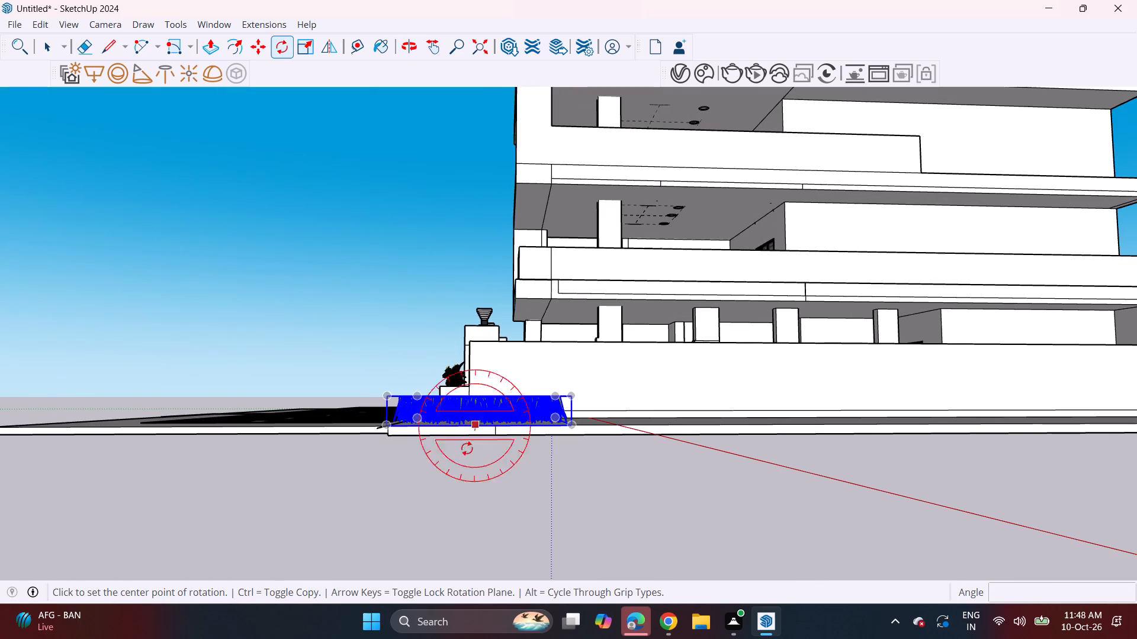
{"action": "left_click", "coordinate": [478, 463]}
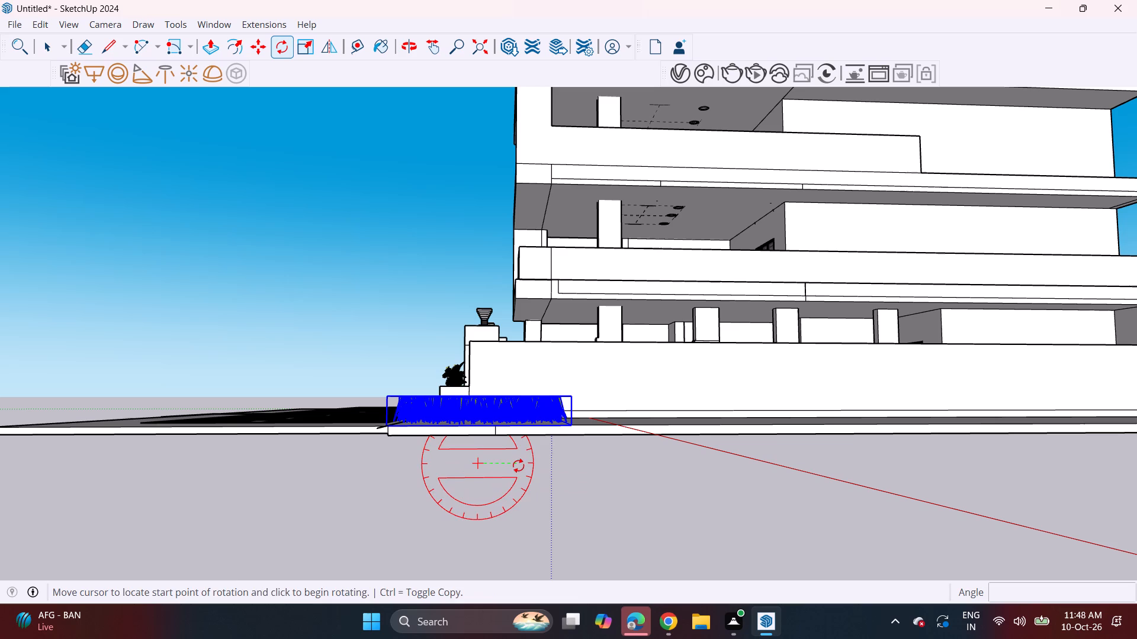
{"action": "double_click", "coordinate": [519, 466]}
{"action": "left_click", "coordinate": [490, 474]}
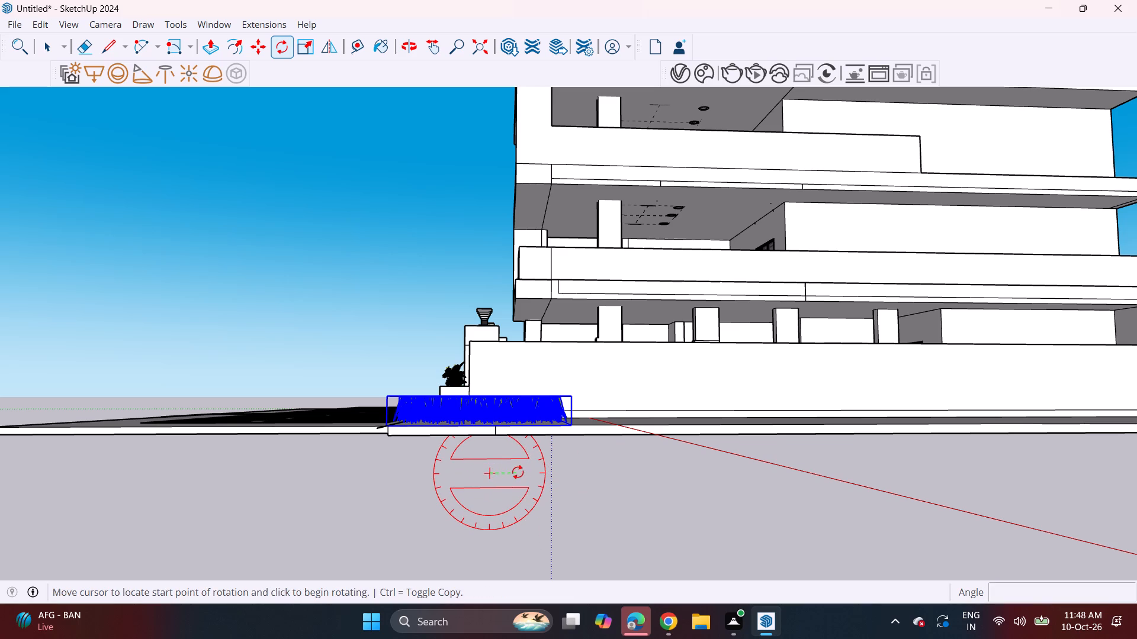
{"action": "left_click", "coordinate": [518, 472]}
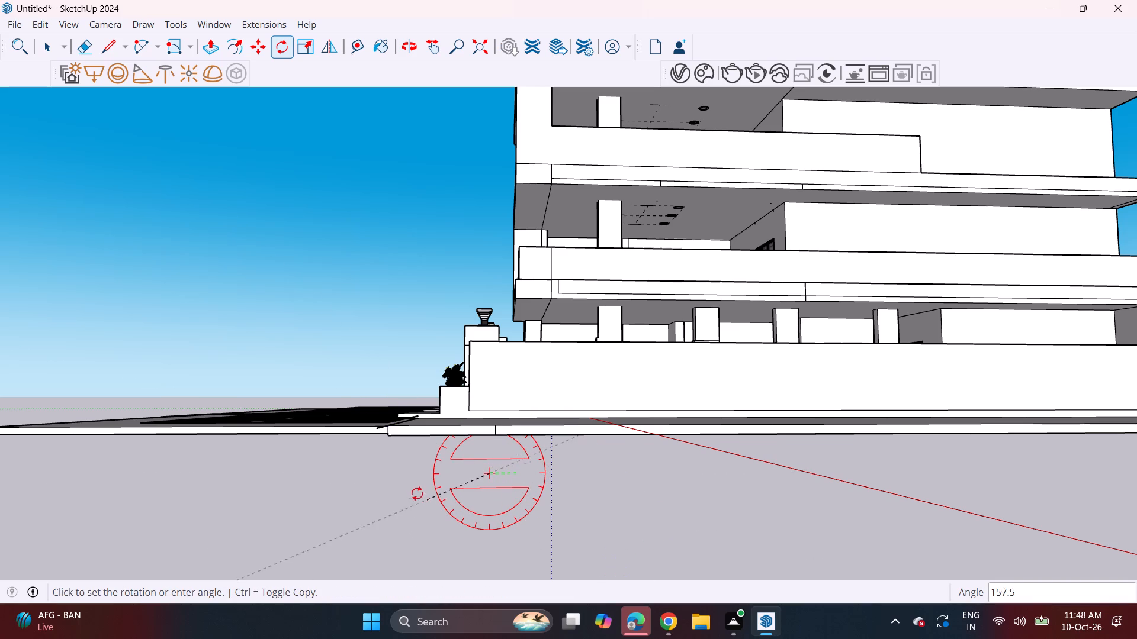
{"action": "double_click", "coordinate": [408, 480]}
Move the rotated grass patch up about 22' along the blue axis onto the slab beside the boundary wall.
{"action": "scroll", "coordinate": [513, 485], "scroll_direction": "down", "scroll_amount": 7}
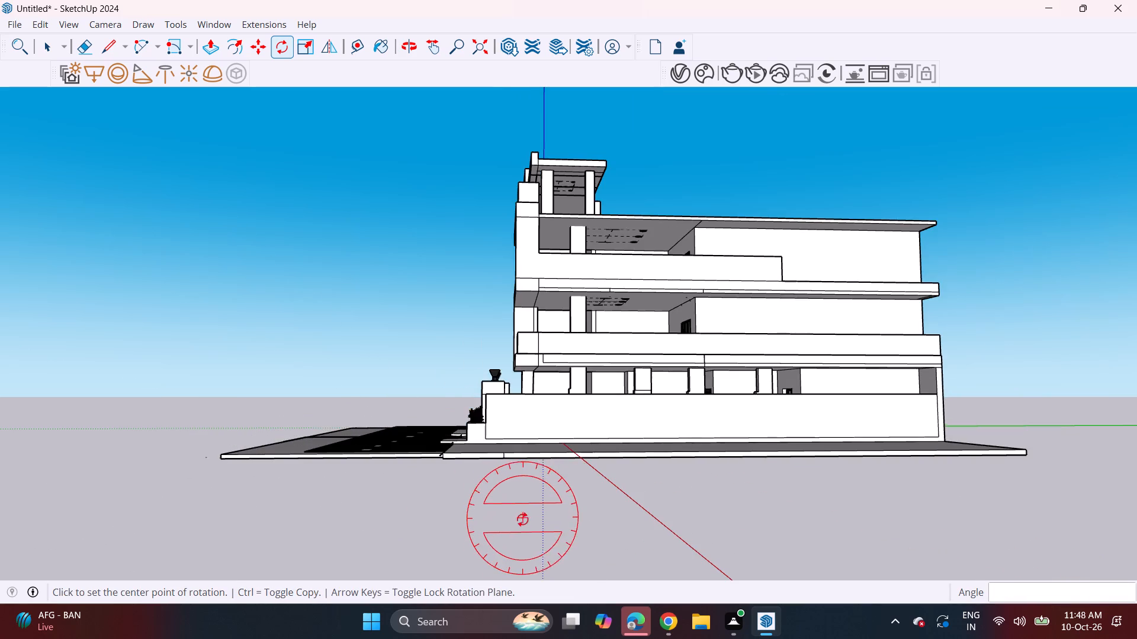
{"action": "middle_click_drag", "start_coordinate": [521, 522], "coordinate": [529, 366], "text": "shift"}
{"action": "key", "text": "m"}
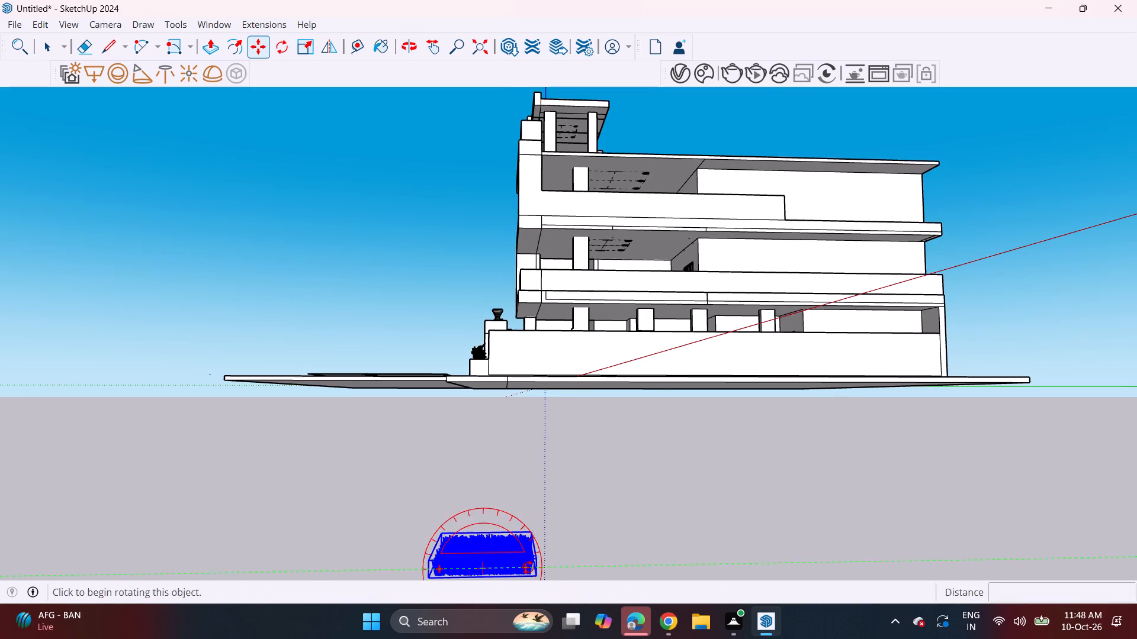
{"action": "left_click", "coordinate": [535, 572]}
{"action": "middle_click_drag", "start_coordinate": [571, 366], "coordinate": [582, 507]}
{"action": "middle_click_drag", "start_coordinate": [532, 379], "coordinate": [558, 440]}
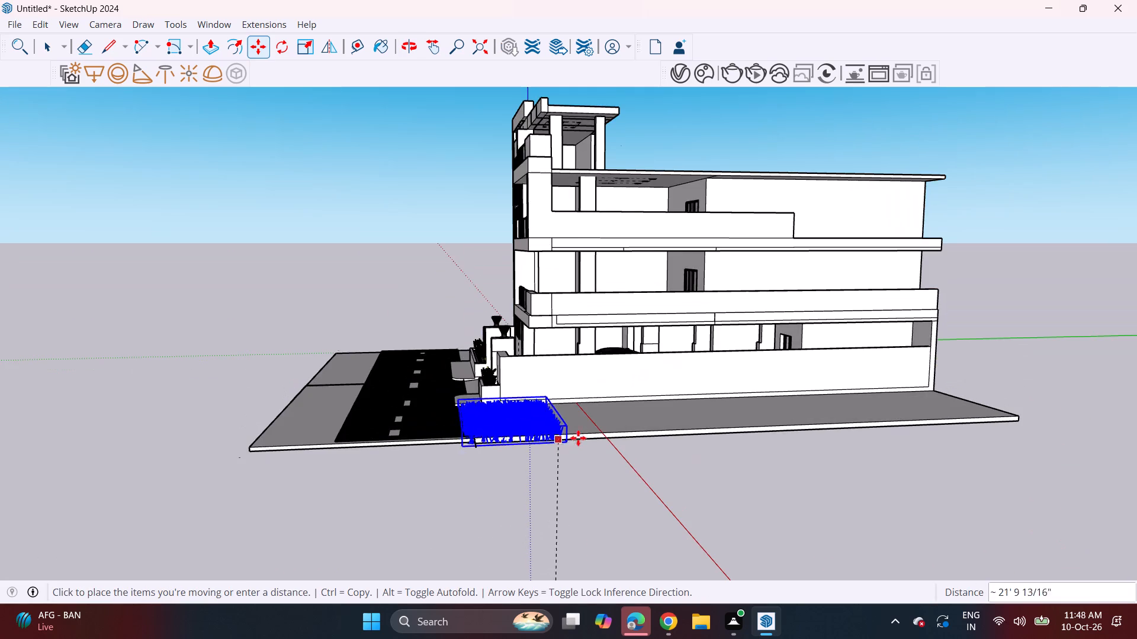
{"action": "scroll", "coordinate": [584, 441], "scroll_direction": "up", "scroll_amount": 12}
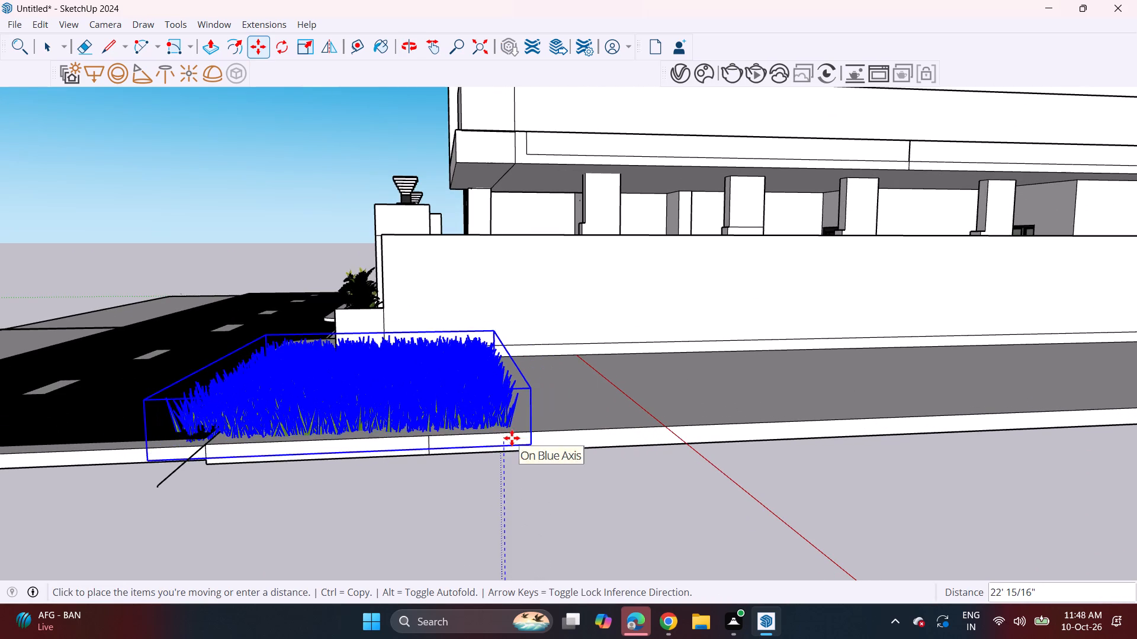
{"action": "left_click", "coordinate": [515, 432]}
Move the grass patch about 1' along the red axis toward the base of the short planter.
{"action": "middle_click_drag", "start_coordinate": [366, 418], "coordinate": [530, 416]}
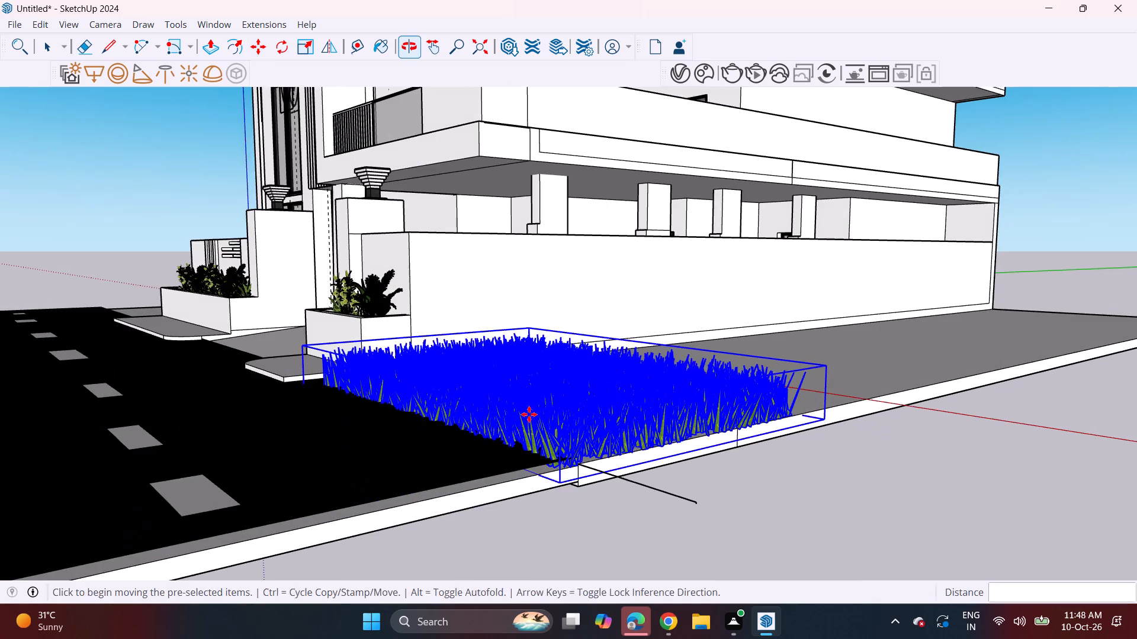
{"action": "middle_click_drag", "start_coordinate": [478, 425], "coordinate": [780, 406]}
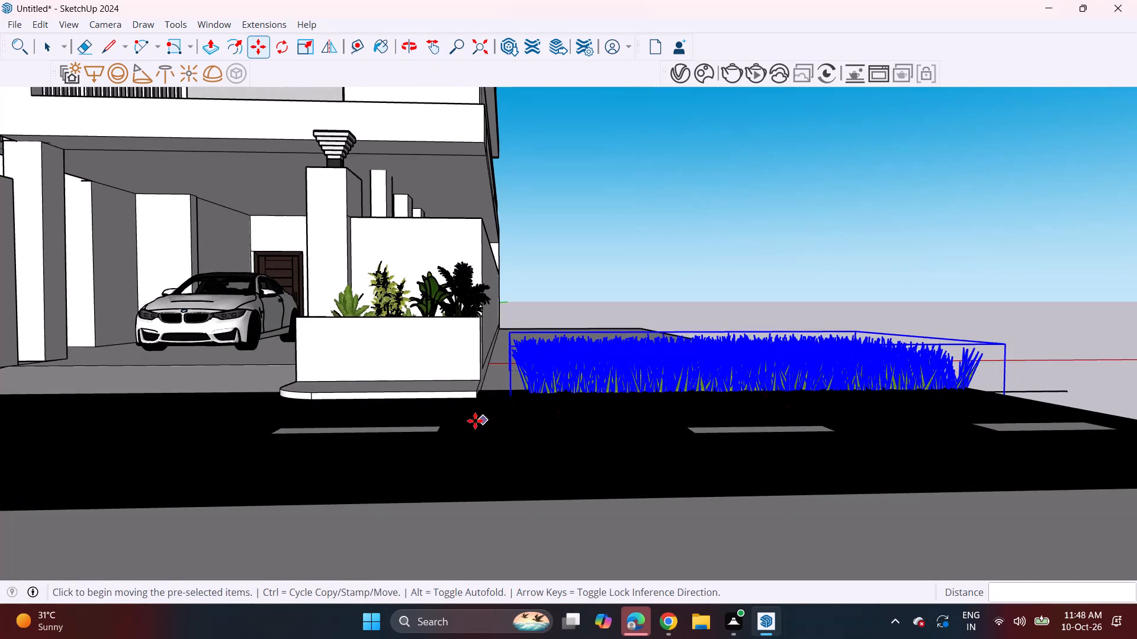
{"action": "scroll", "coordinate": [557, 381], "scroll_direction": "up", "scroll_amount": 4}
{"action": "left_click", "coordinate": [489, 411]}
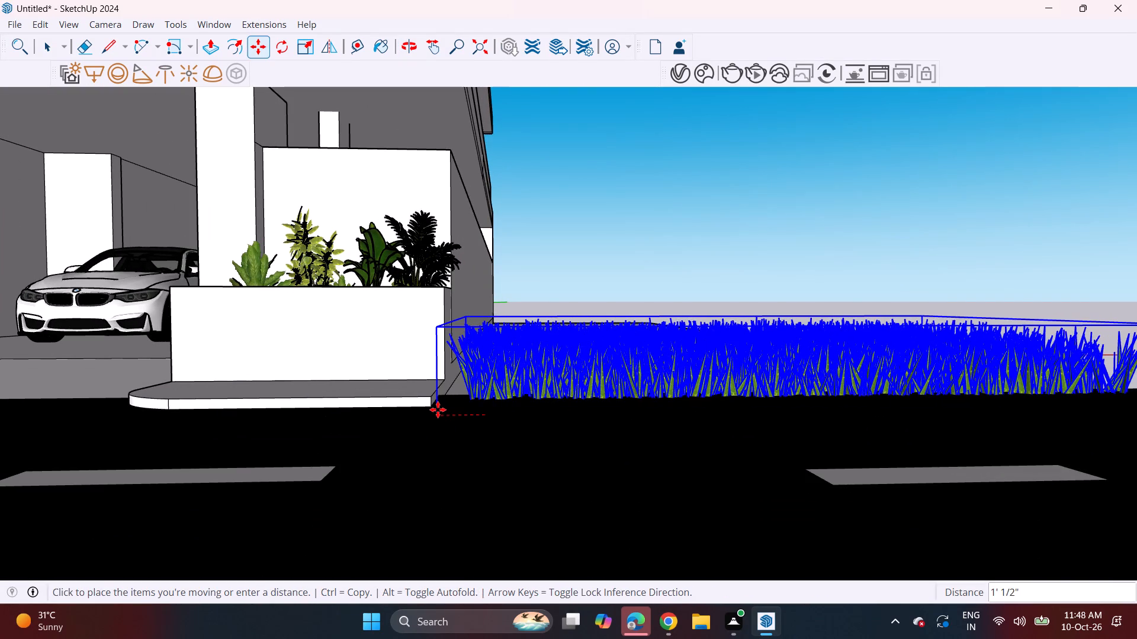
{"action": "left_click", "coordinate": [434, 415]}
Lower the grass patch by about 7 7/16" from its box corner to the slab's bottom edge.
{"action": "middle_click_drag", "start_coordinate": [740, 399], "coordinate": [568, 402]}
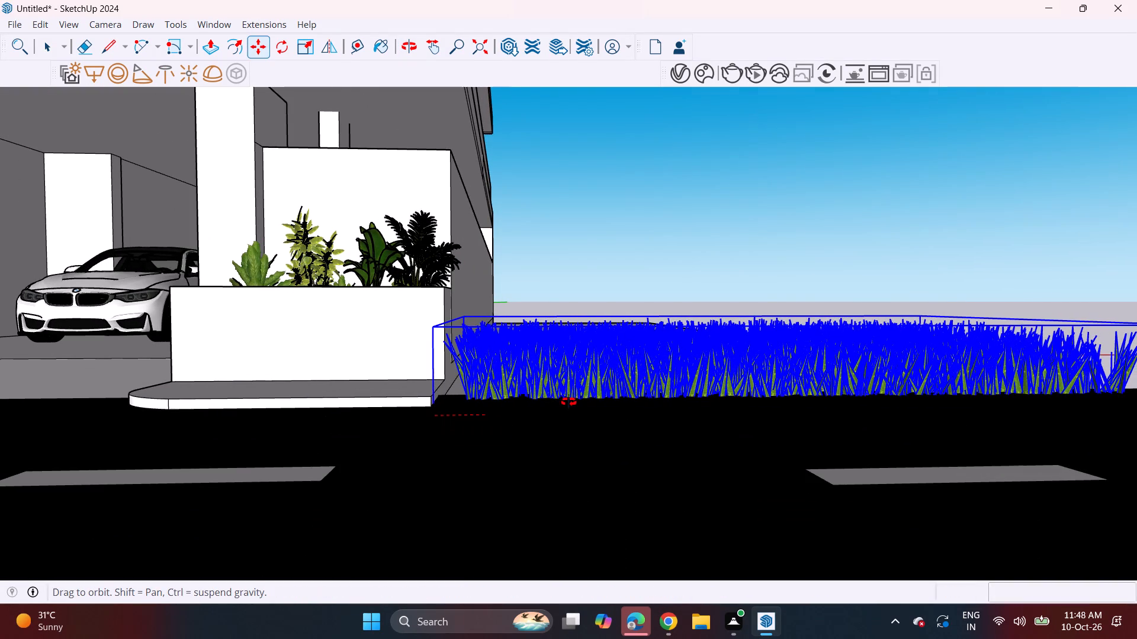
{"action": "middle_click_drag", "start_coordinate": [568, 402], "coordinate": [133, 351]}
{"action": "middle_click_drag", "start_coordinate": [133, 354], "coordinate": [168, 387]}
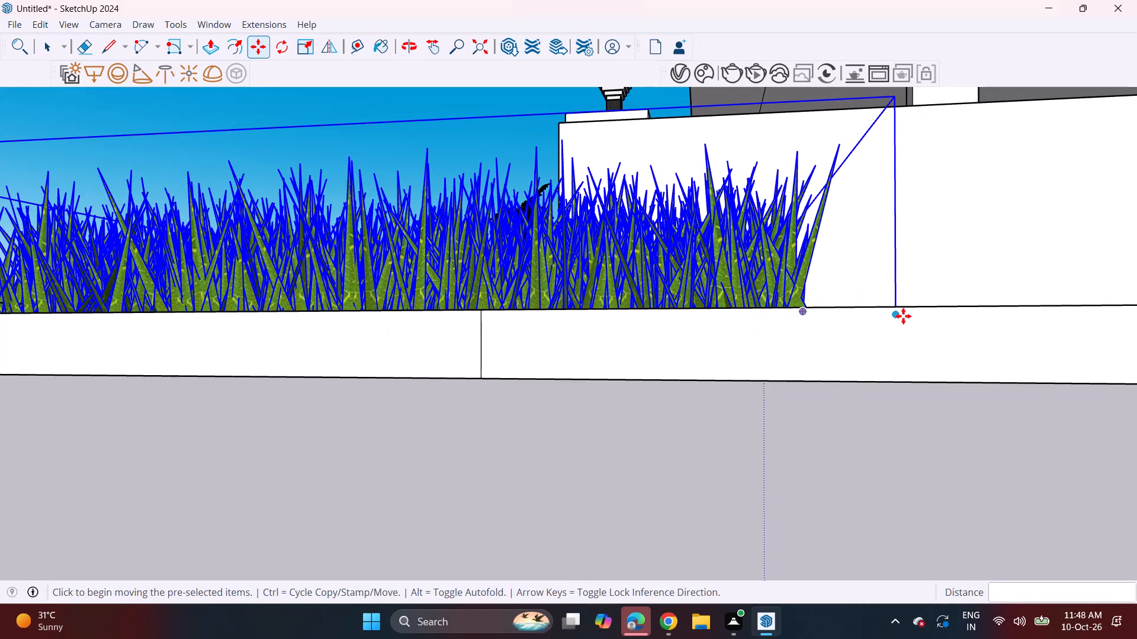
{"action": "left_click", "coordinate": [903, 316]}
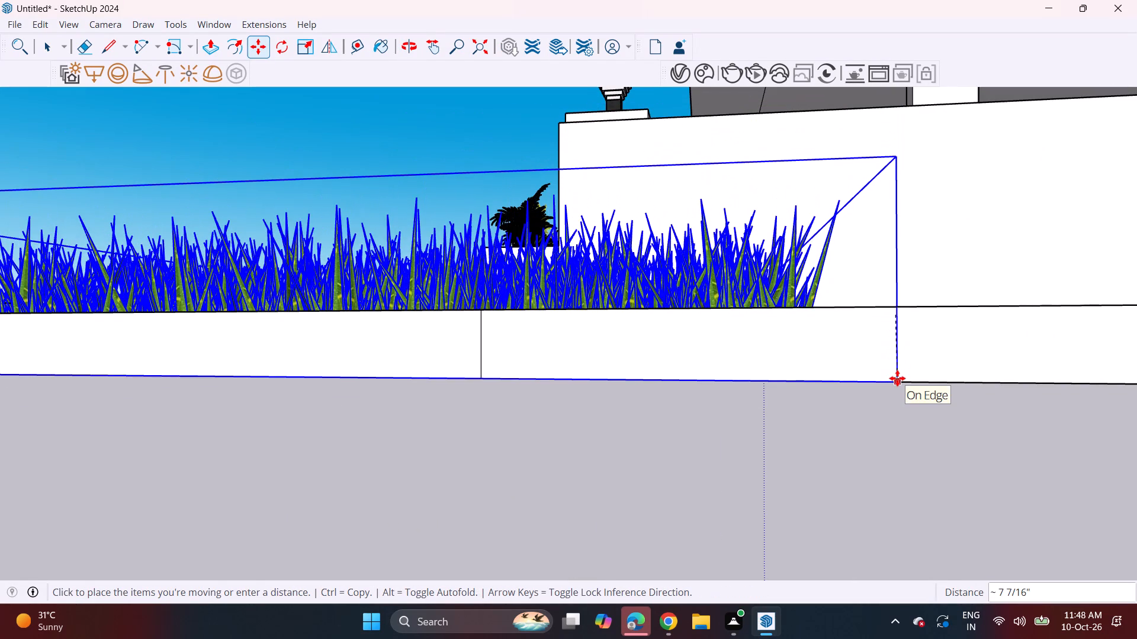
{"action": "left_click", "coordinate": [897, 378]}
Stretch the grass patch along the red axis by a factor of about 1.04 toward the planter base.
{"action": "middle_click_drag", "start_coordinate": [653, 298], "coordinate": [885, 379]}
{"action": "scroll", "coordinate": [531, 316], "scroll_direction": "down", "scroll_amount": 11}
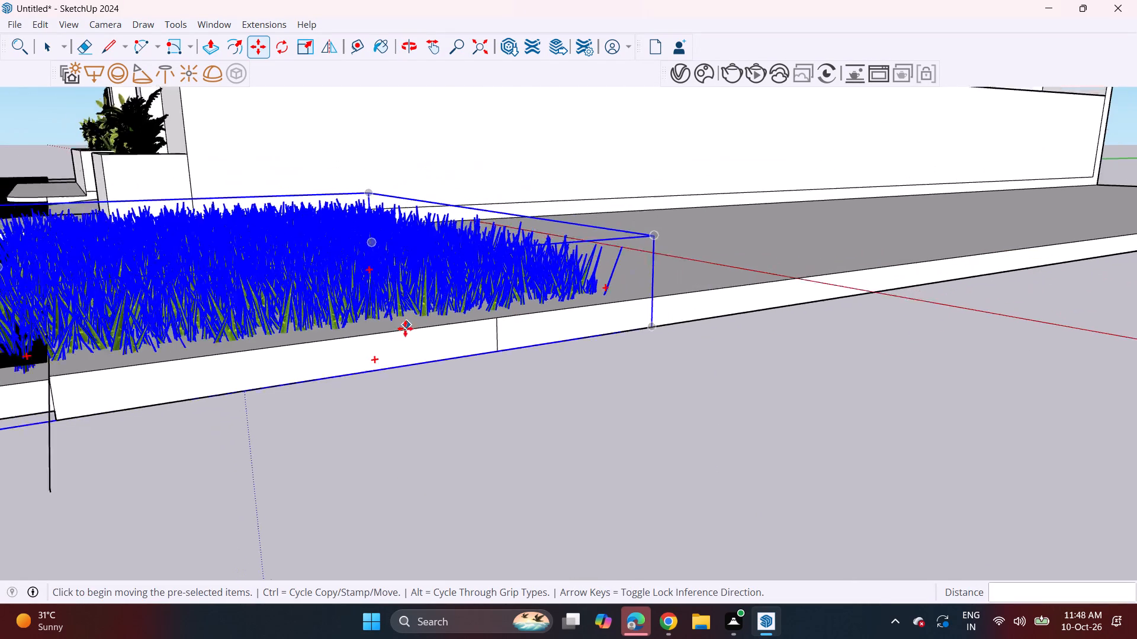
{"action": "scroll", "coordinate": [405, 328], "scroll_direction": "down", "scroll_amount": 9}
{"action": "middle_click_drag", "start_coordinate": [274, 334], "coordinate": [651, 346]}
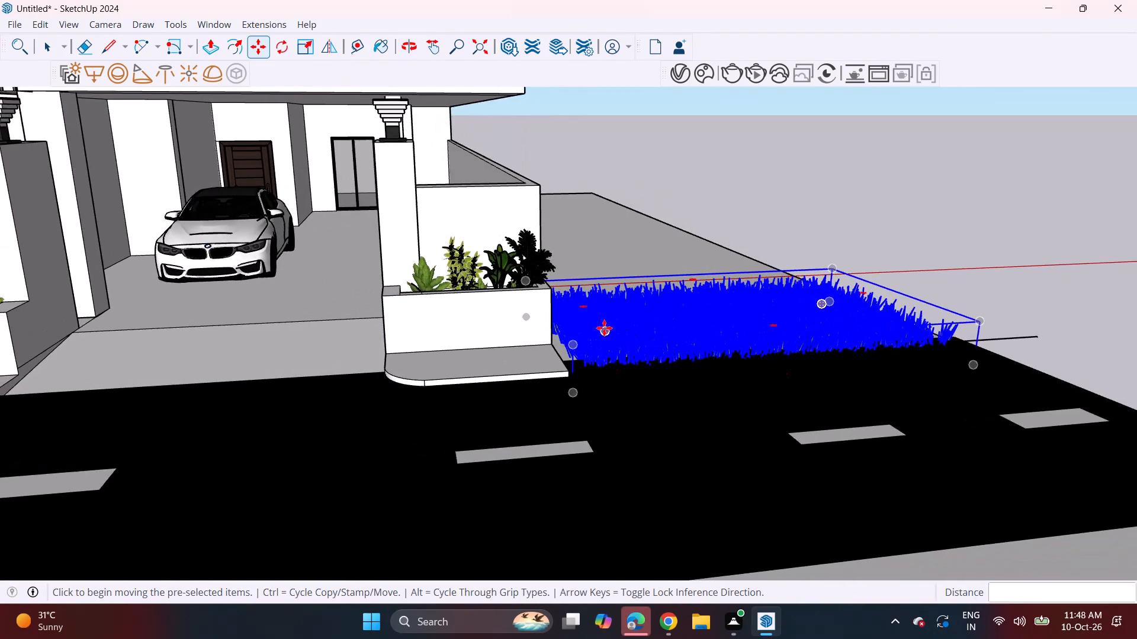
{"action": "scroll", "coordinate": [604, 328], "scroll_direction": "up", "scroll_amount": 3}
{"action": "left_click_drag", "start_coordinate": [300, 56], "coordinate": [307, 57]}
{"action": "scroll", "coordinate": [599, 343], "scroll_direction": "up", "scroll_amount": 4}
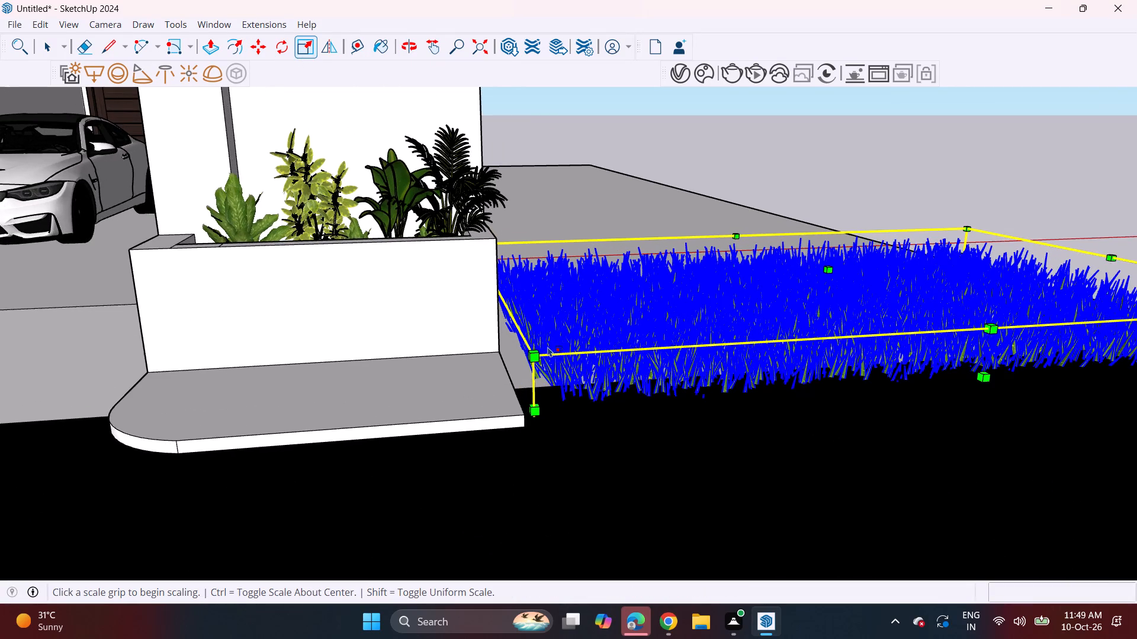
{"action": "middle_click_drag", "start_coordinate": [533, 337], "coordinate": [499, 339]}
{"action": "left_click", "coordinate": [505, 316]}
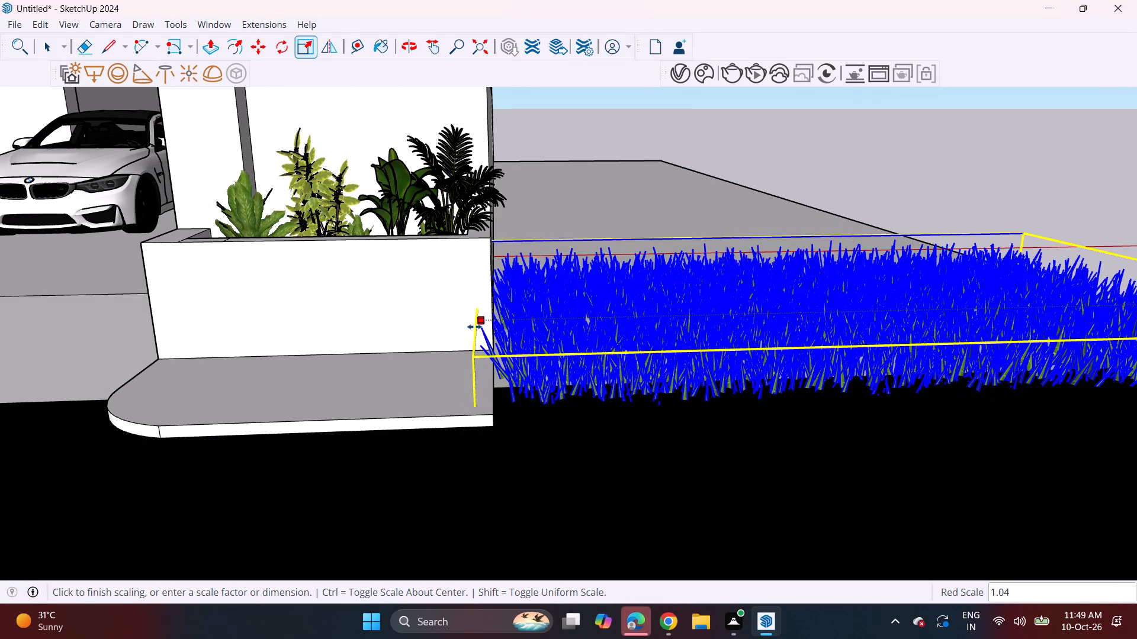
{"action": "left_click", "coordinate": [465, 332]}
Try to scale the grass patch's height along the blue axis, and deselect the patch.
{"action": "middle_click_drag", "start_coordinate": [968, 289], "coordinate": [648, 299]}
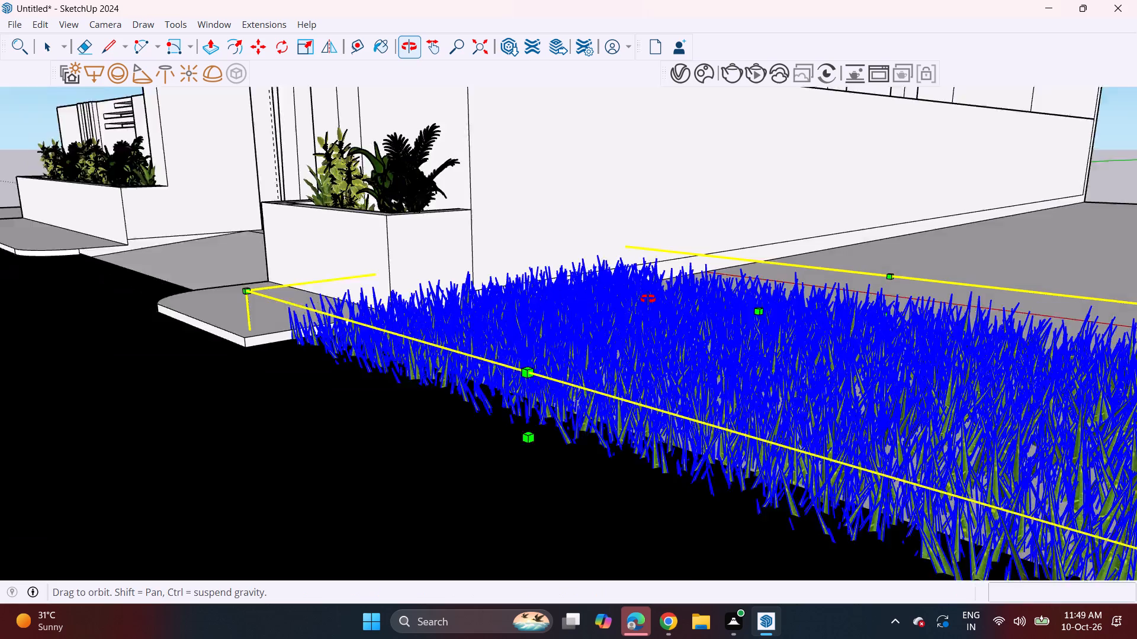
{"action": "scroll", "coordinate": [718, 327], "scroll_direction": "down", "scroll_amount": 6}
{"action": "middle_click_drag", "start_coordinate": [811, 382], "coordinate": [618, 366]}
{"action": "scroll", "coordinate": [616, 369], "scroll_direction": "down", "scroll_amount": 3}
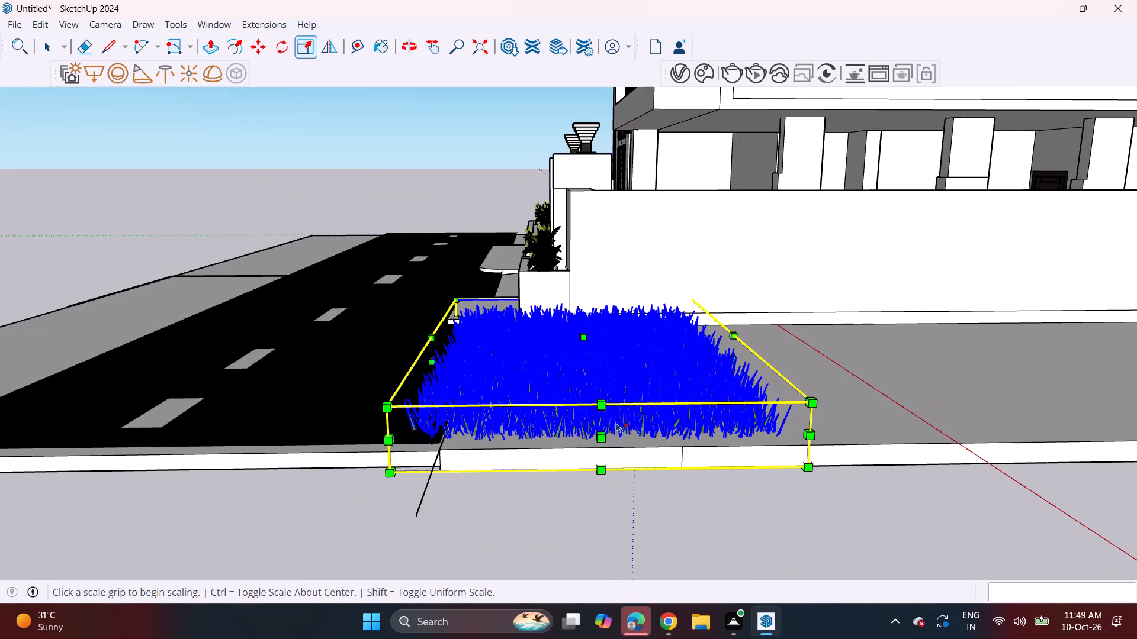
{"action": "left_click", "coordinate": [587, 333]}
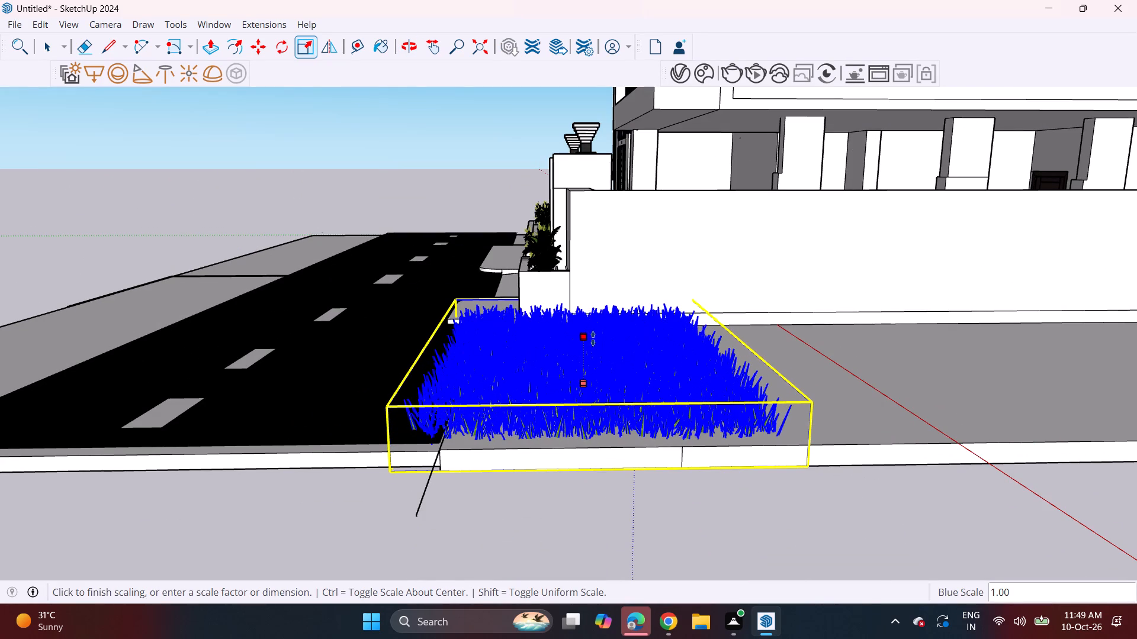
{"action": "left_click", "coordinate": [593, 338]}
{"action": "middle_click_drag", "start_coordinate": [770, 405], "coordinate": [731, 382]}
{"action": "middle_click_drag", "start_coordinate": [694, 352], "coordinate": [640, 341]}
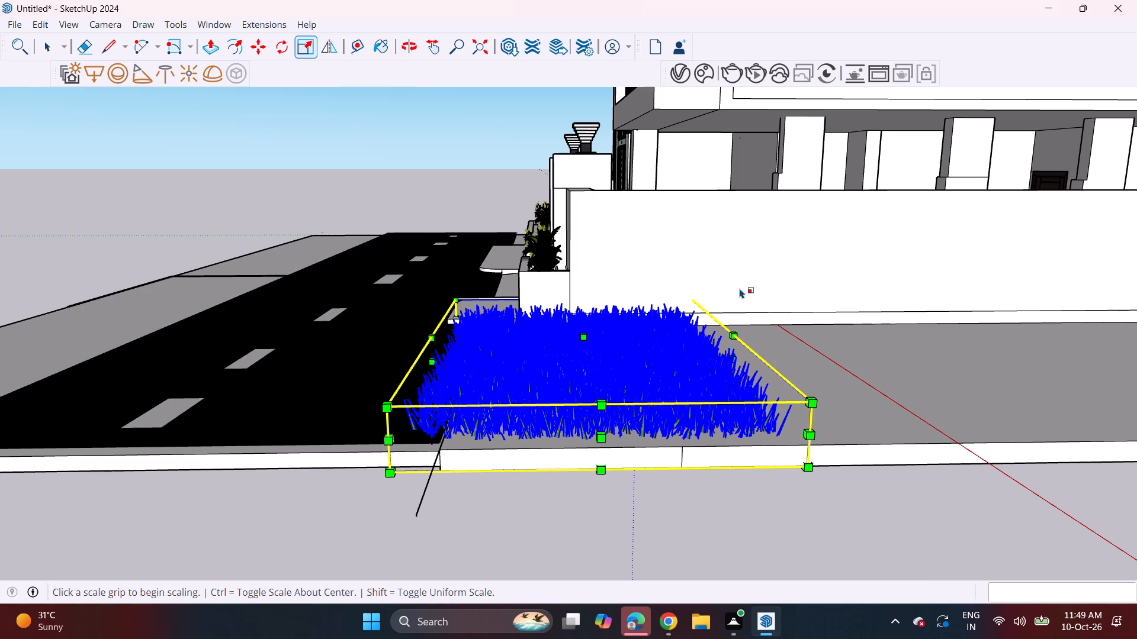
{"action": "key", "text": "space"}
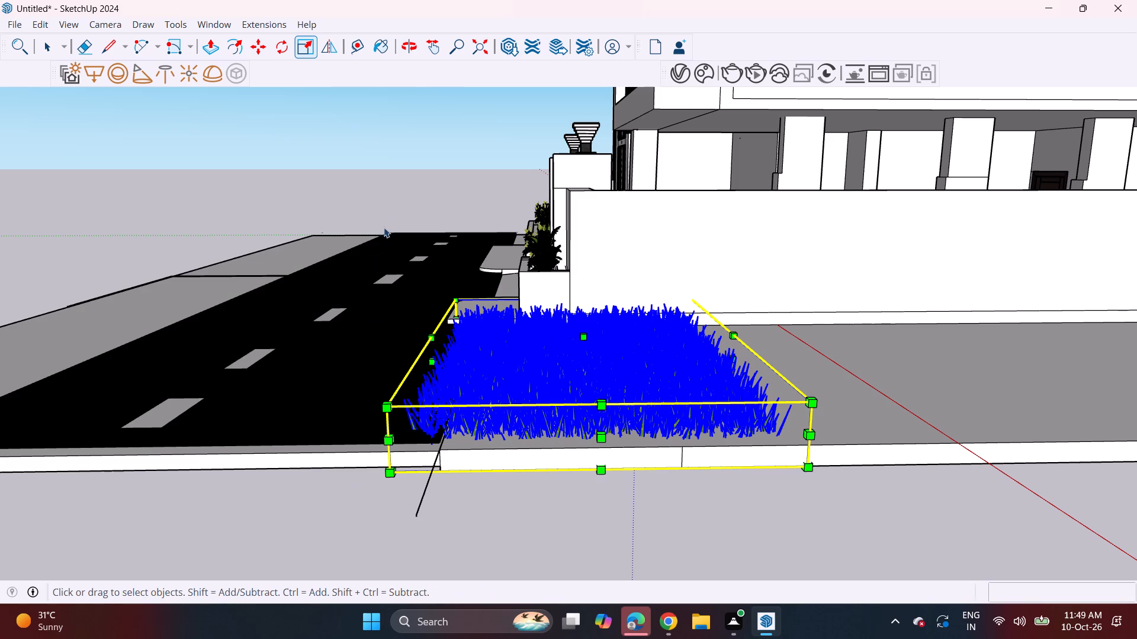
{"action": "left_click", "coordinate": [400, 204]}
Copy the grass patch about 10' 11" from its lower box corner along the slab edge beside the boundary wall.
{"action": "left_click", "coordinate": [258, 51]}
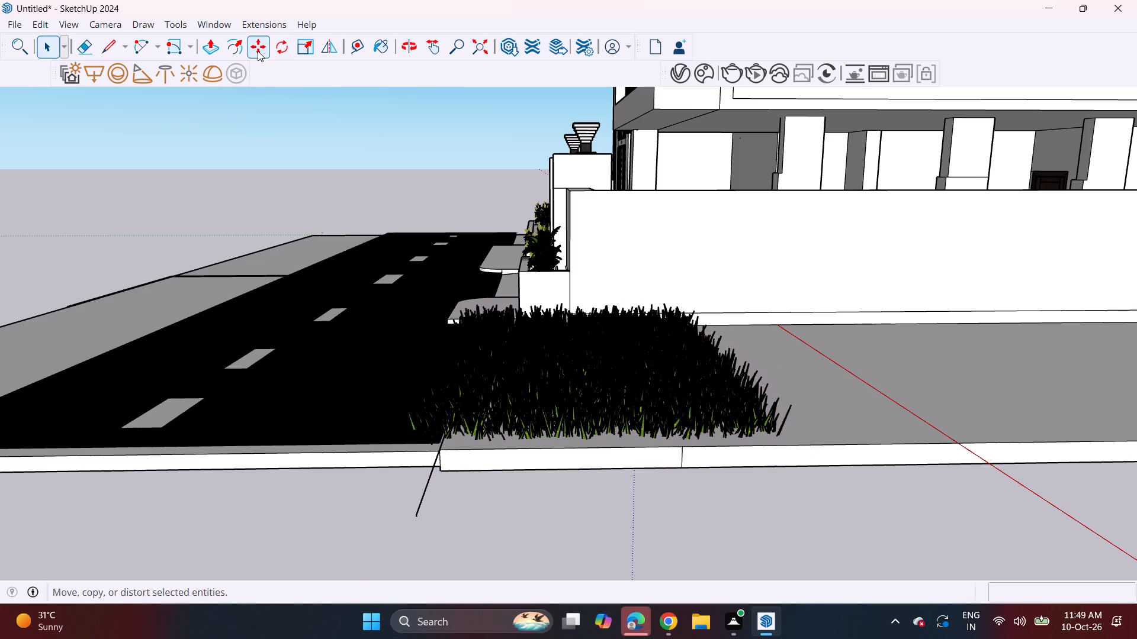
{"action": "key", "text": "space"}
{"action": "left_click", "coordinate": [541, 376]}
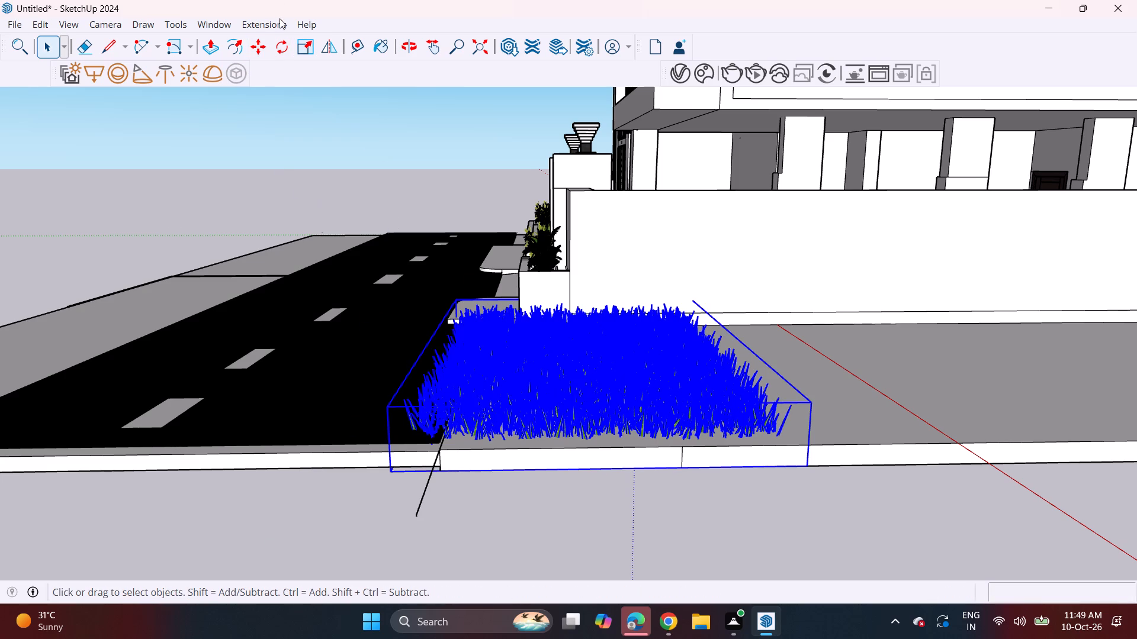
{"action": "left_click", "coordinate": [264, 43]}
{"action": "left_click", "coordinate": [388, 473]}
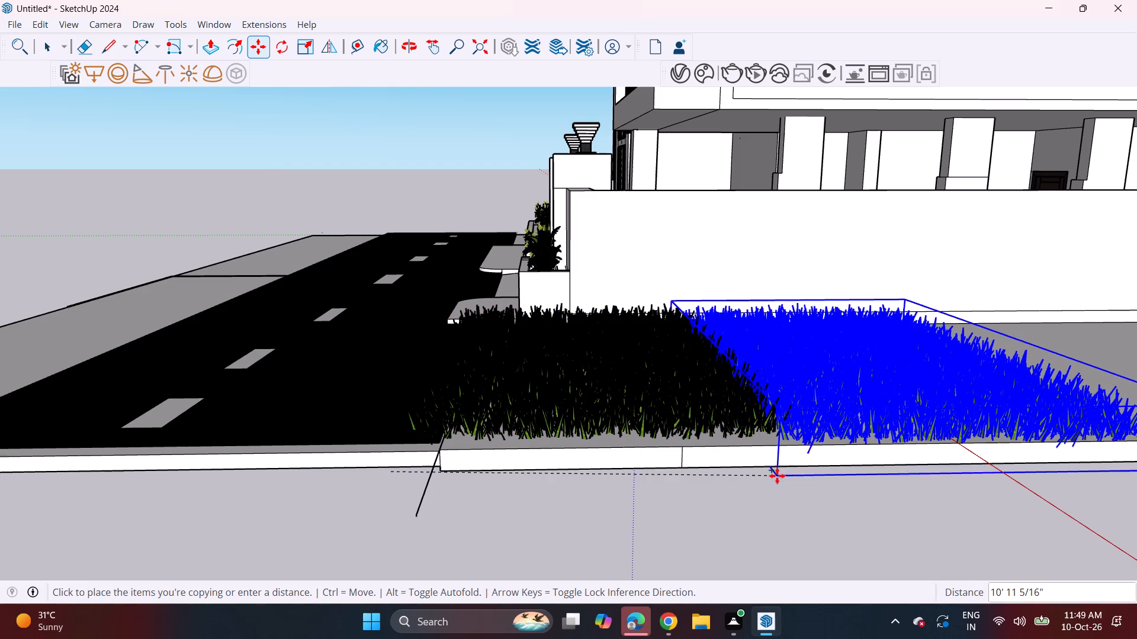
{"action": "left_click", "coordinate": [776, 473]}
Move the copied grass patch about 6" from its lower box corner along the slab edge, away from the first patch.
{"action": "scroll", "coordinate": [846, 434], "scroll_direction": "down", "scroll_amount": 3}
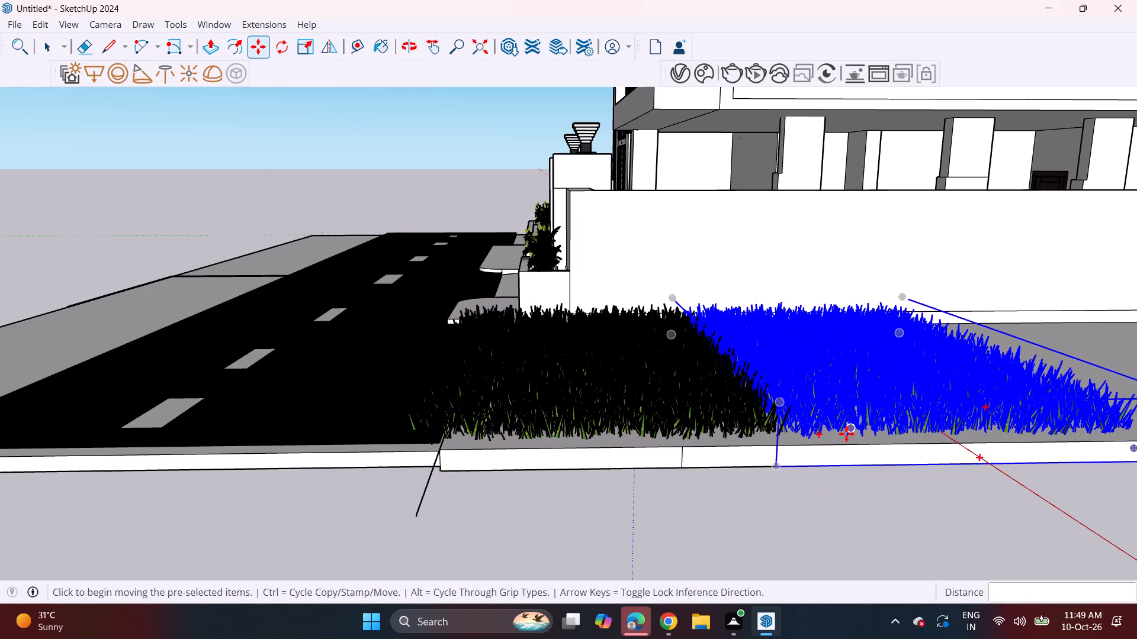
{"action": "scroll", "coordinate": [846, 434], "scroll_direction": "down", "scroll_amount": 1}
{"action": "middle_click_drag", "start_coordinate": [847, 433], "coordinate": [514, 417]}
{"action": "scroll", "coordinate": [452, 447], "scroll_direction": "up", "scroll_amount": 2}
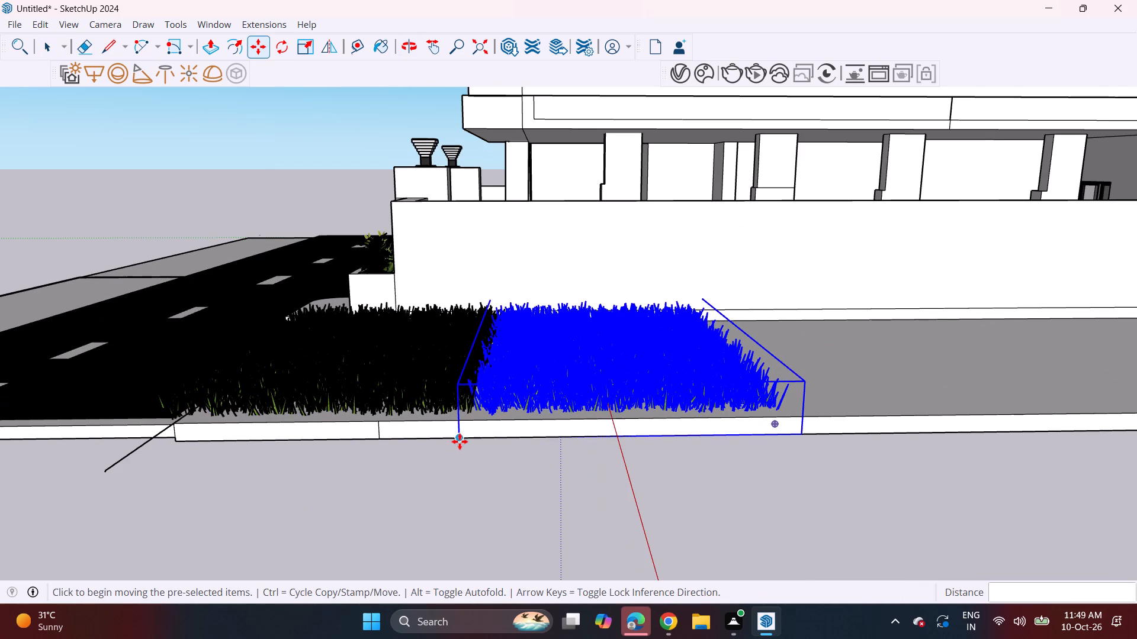
{"action": "left_click", "coordinate": [460, 441]}
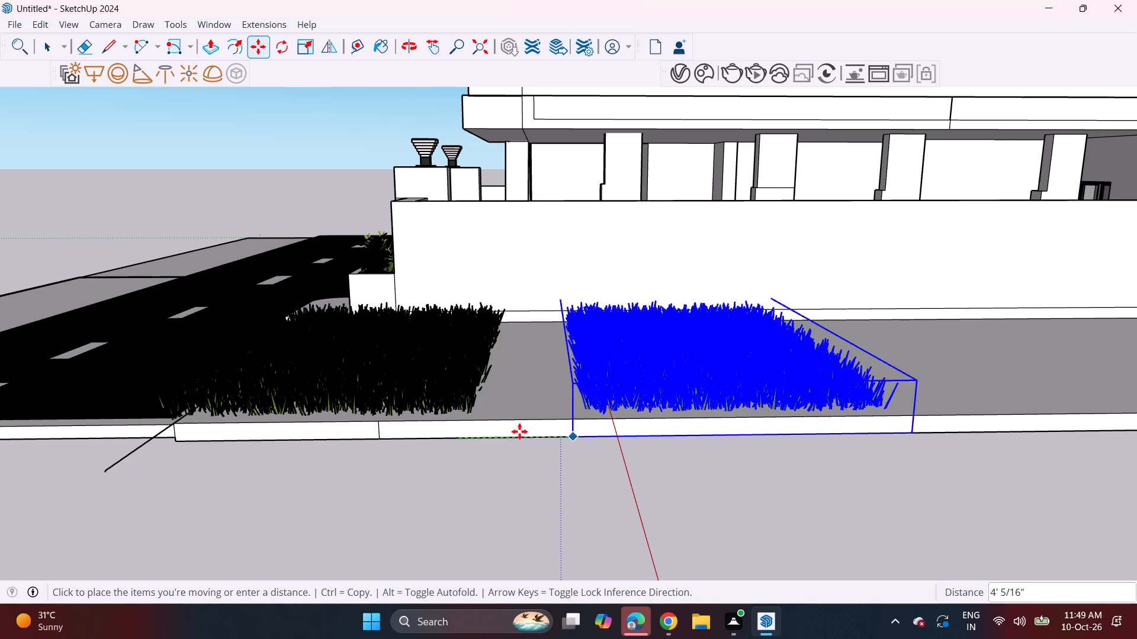
{"action": "left_click", "coordinate": [472, 433]}
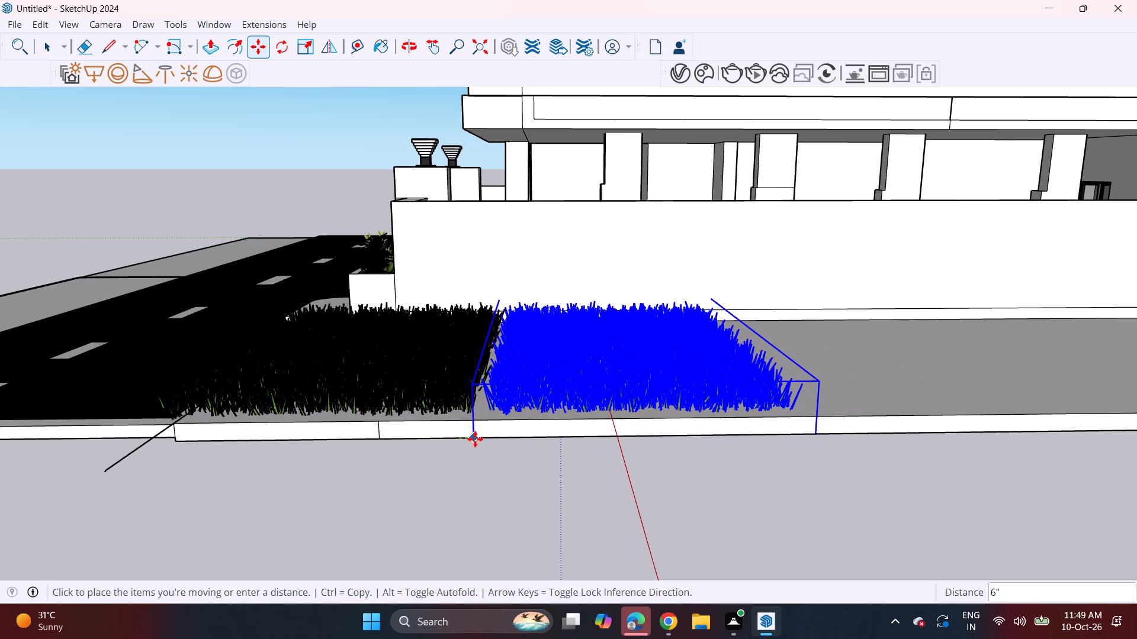
Copy the second grass patch about 10' 10" from its lower box corner along the slab edge.
{"action": "left_click", "coordinate": [473, 439]}
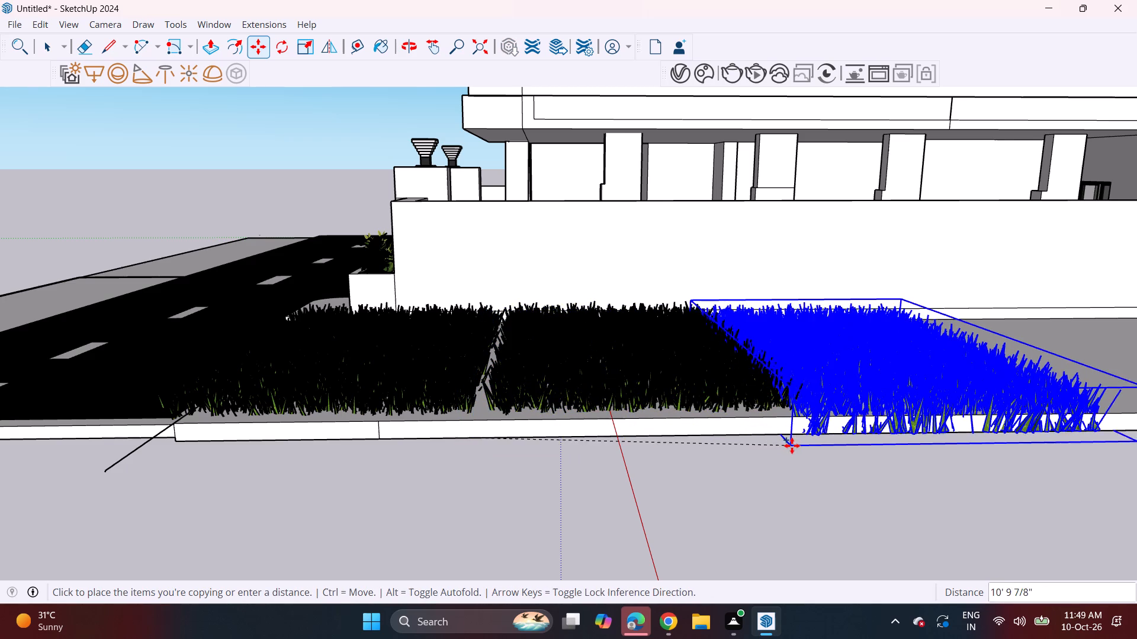
{"action": "left_click", "coordinate": [794, 440]}
Move the middle grass patch from its lower box corner back along the slab edge, closing the gap to the first patch.
{"action": "middle_click_drag", "start_coordinate": [855, 422], "coordinate": [526, 428]}
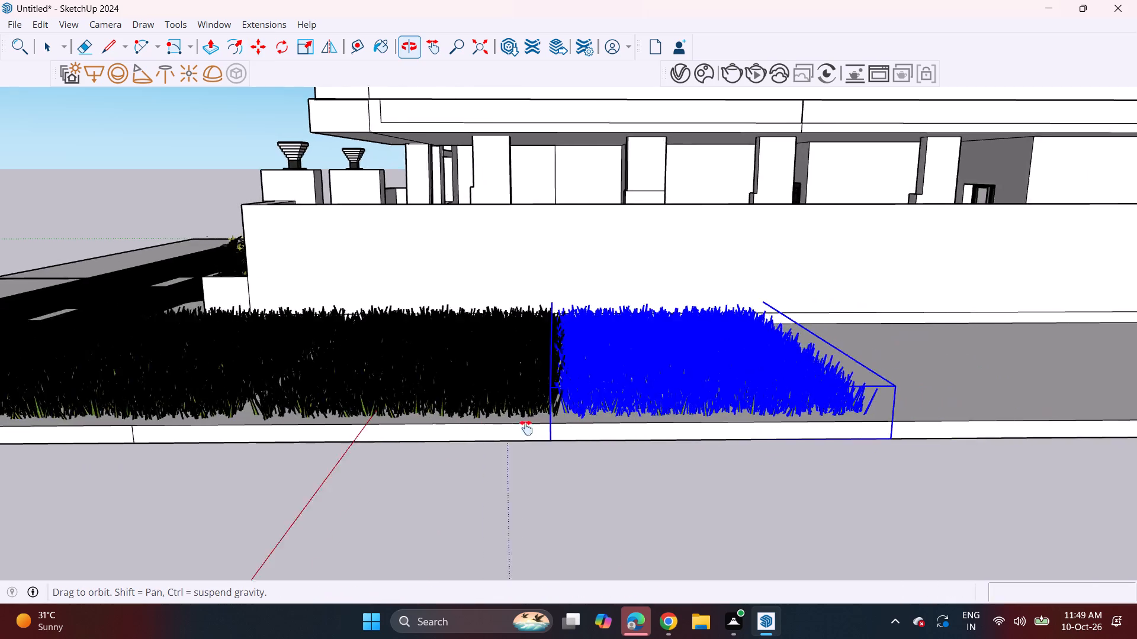
{"action": "middle_click_drag", "start_coordinate": [526, 428], "coordinate": [439, 428]}
{"action": "middle_click_drag", "start_coordinate": [409, 394], "coordinate": [779, 444], "text": "shift"}
{"action": "middle_click_drag", "start_coordinate": [505, 433], "coordinate": [523, 447]}
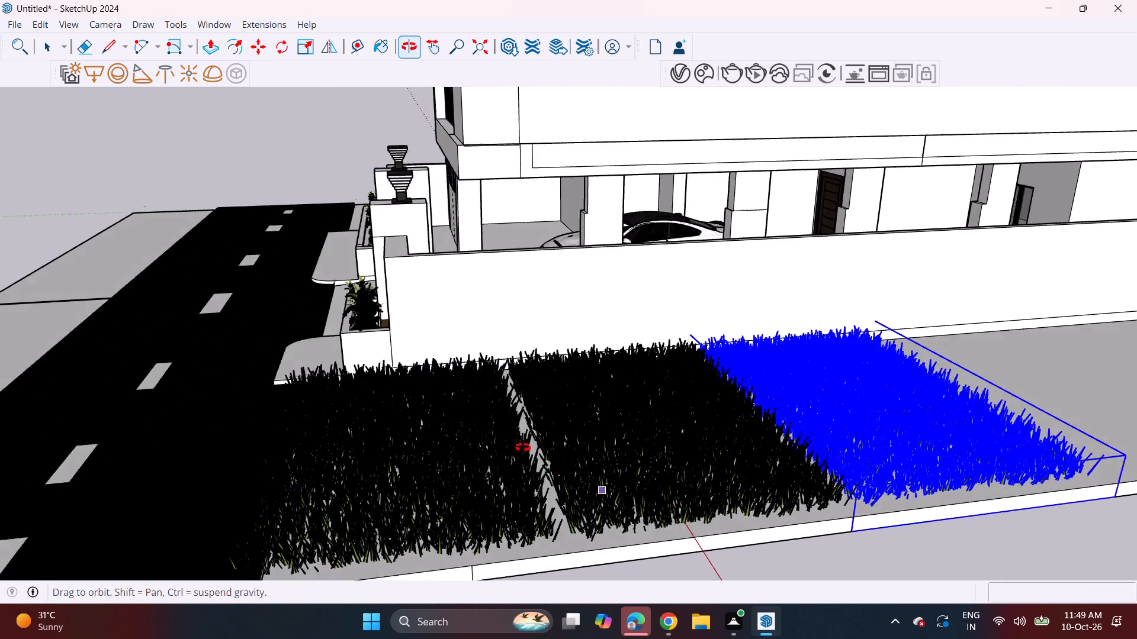
{"action": "middle_click_drag", "start_coordinate": [523, 447], "coordinate": [484, 425]}
{"action": "key", "text": "space"}
{"action": "left_click", "coordinate": [534, 422]}
{"action": "key", "text": "m"}
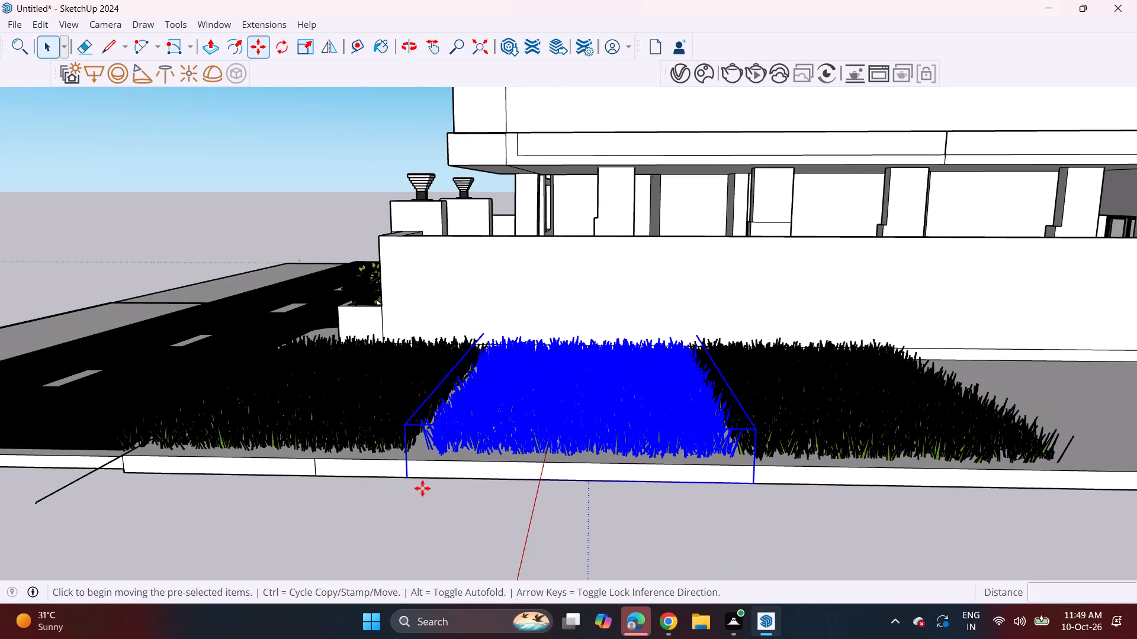
{"action": "left_click", "coordinate": [407, 481]}
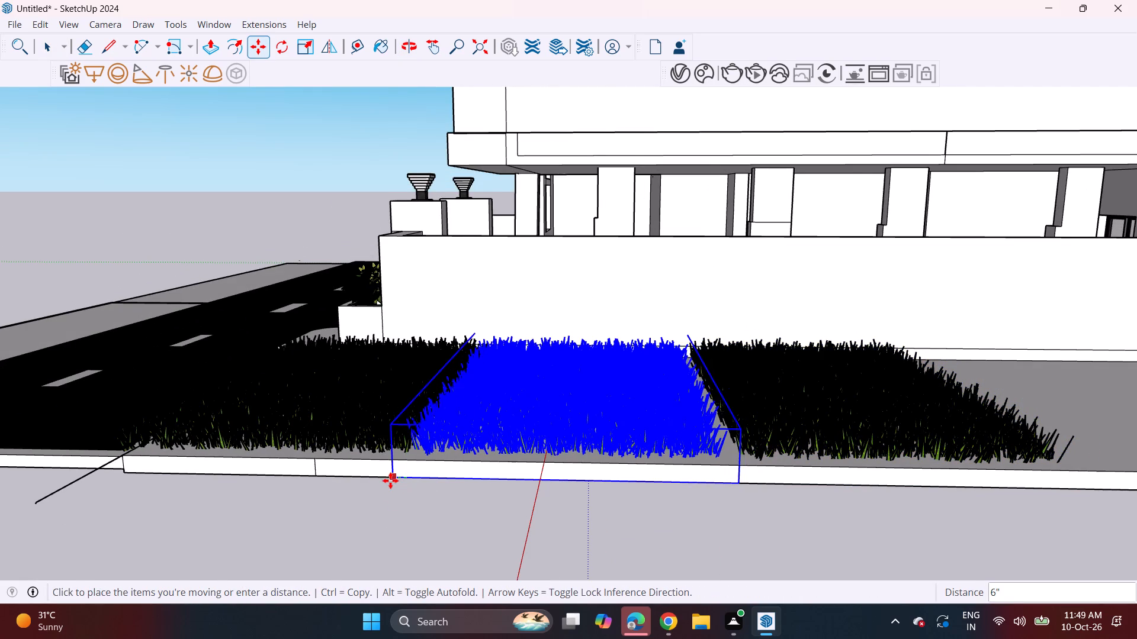
{"action": "left_click", "coordinate": [384, 481]}
Shift the third grass patch back against the second one and set its lower box corner on the slab's bottom edge.
{"action": "key", "text": "space"}
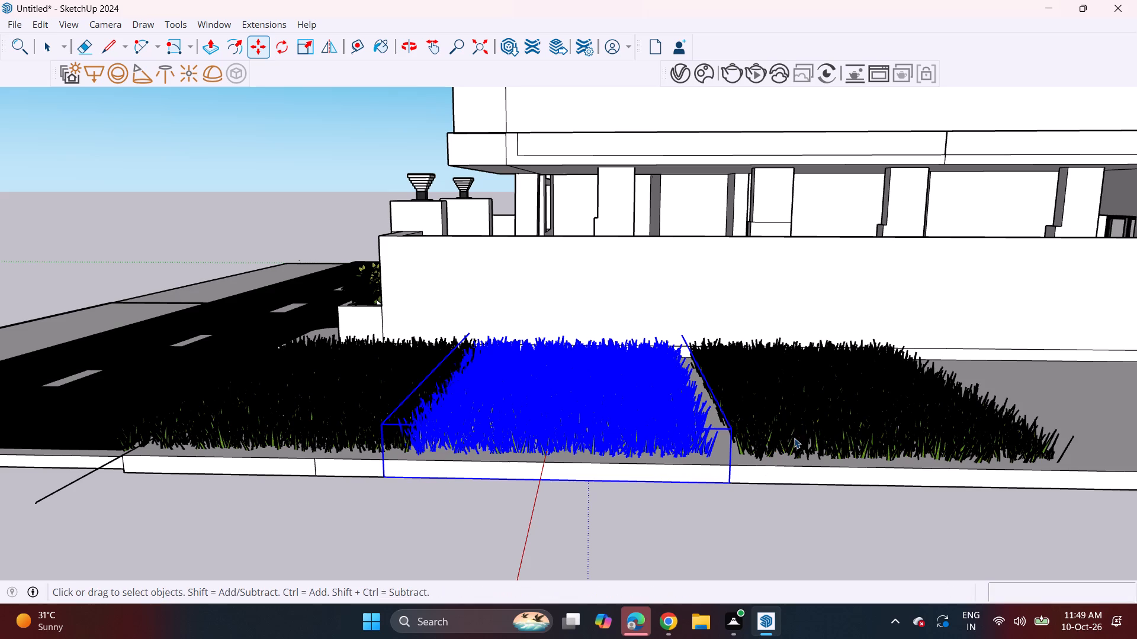
{"action": "left_click", "coordinate": [794, 438]}
{"action": "key", "text": "m"}
{"action": "left_click", "coordinate": [736, 488]}
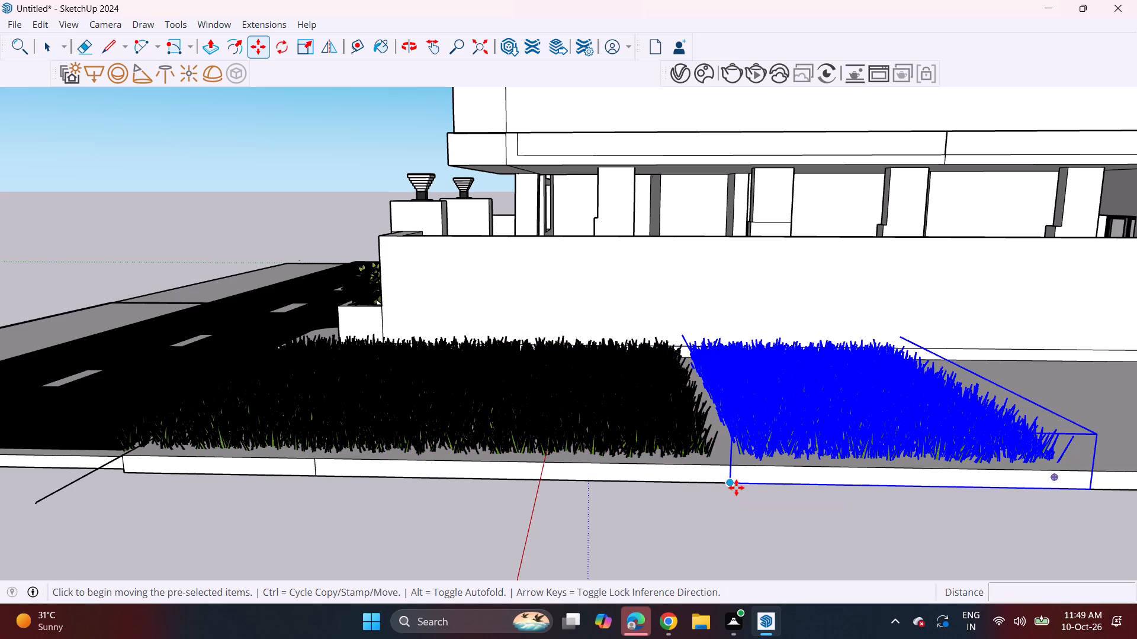
{"action": "left_click", "coordinate": [699, 492]}
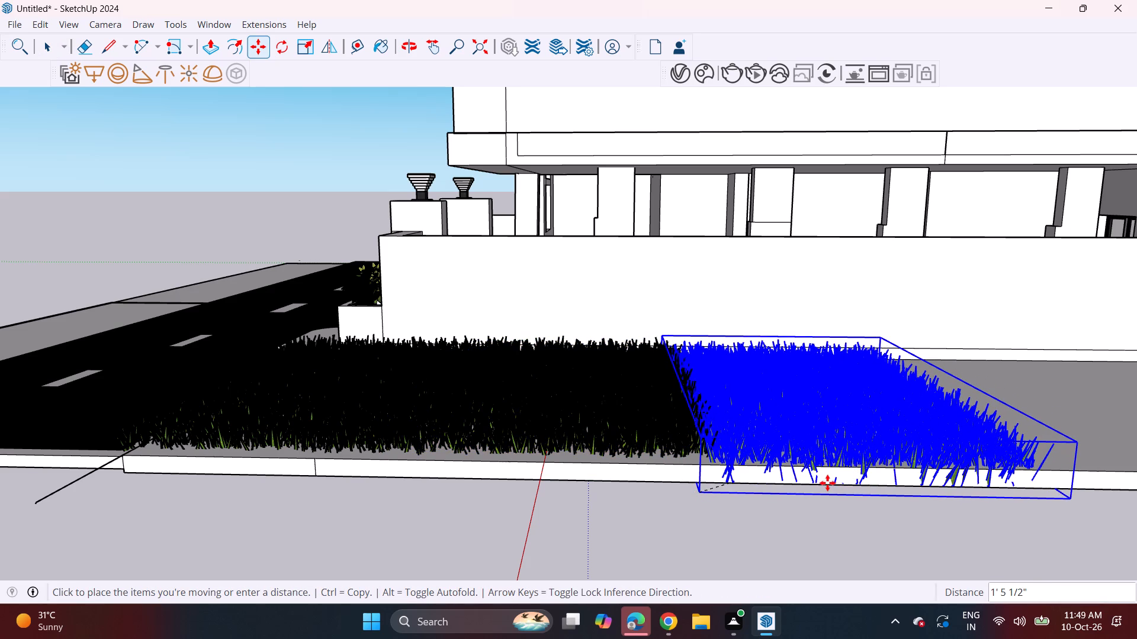
{"action": "middle_click_drag", "start_coordinate": [831, 482], "coordinate": [481, 462]}
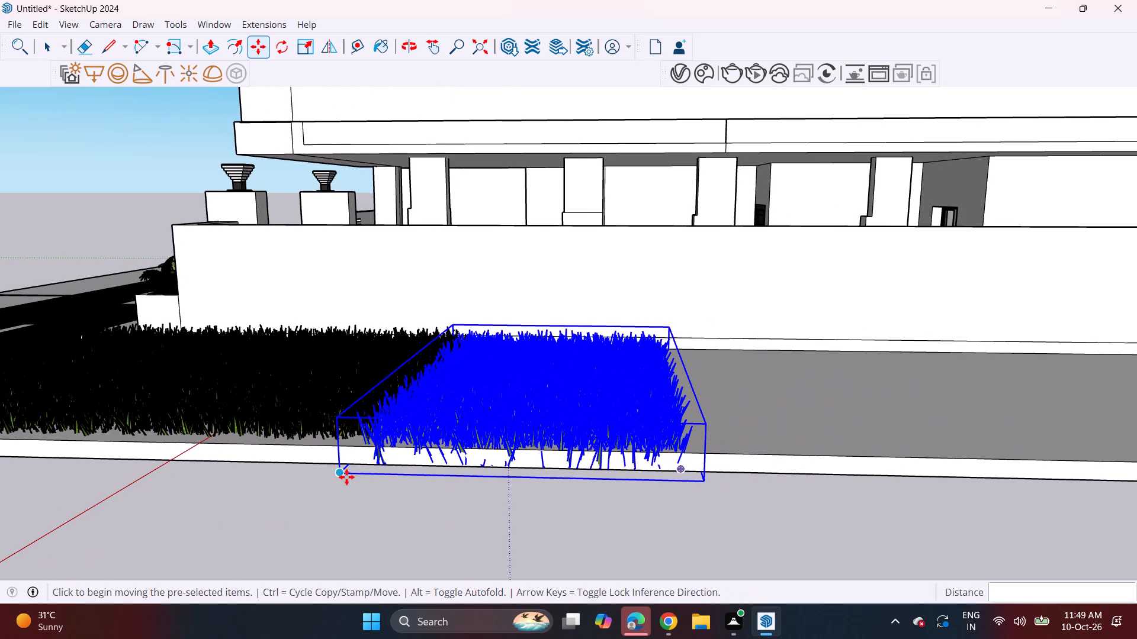
{"action": "left_click", "coordinate": [342, 476]}
{"action": "left_click", "coordinate": [350, 463]}
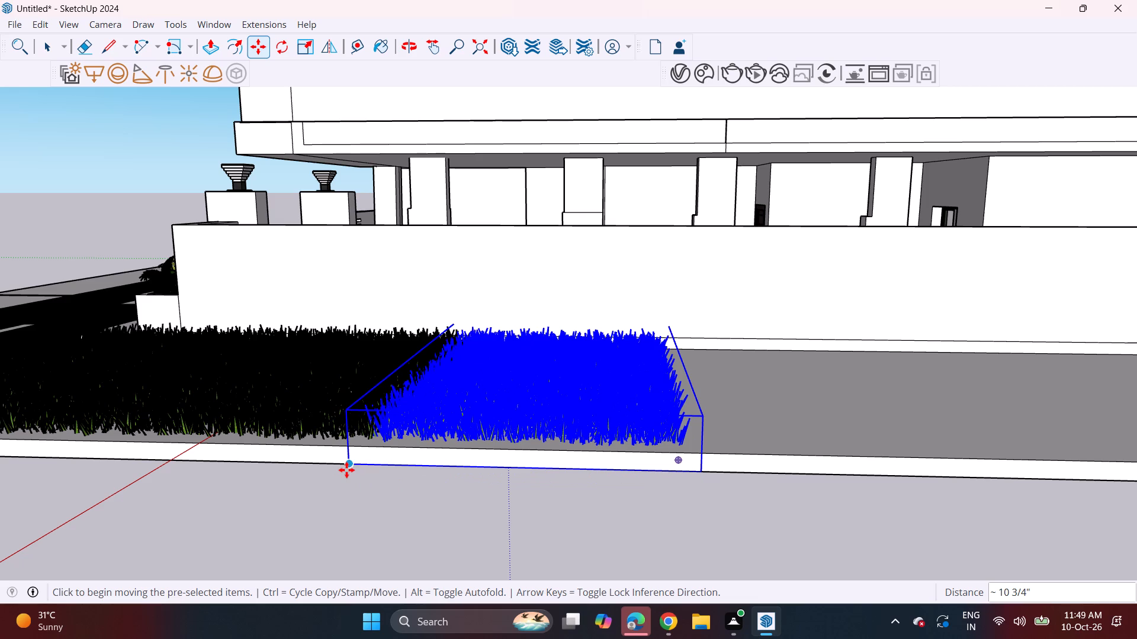
Copy the end grass patch twice in succession along the slab edge, about 10' 8" and about 11' 1" apart.
{"action": "left_click", "coordinate": [350, 468]}
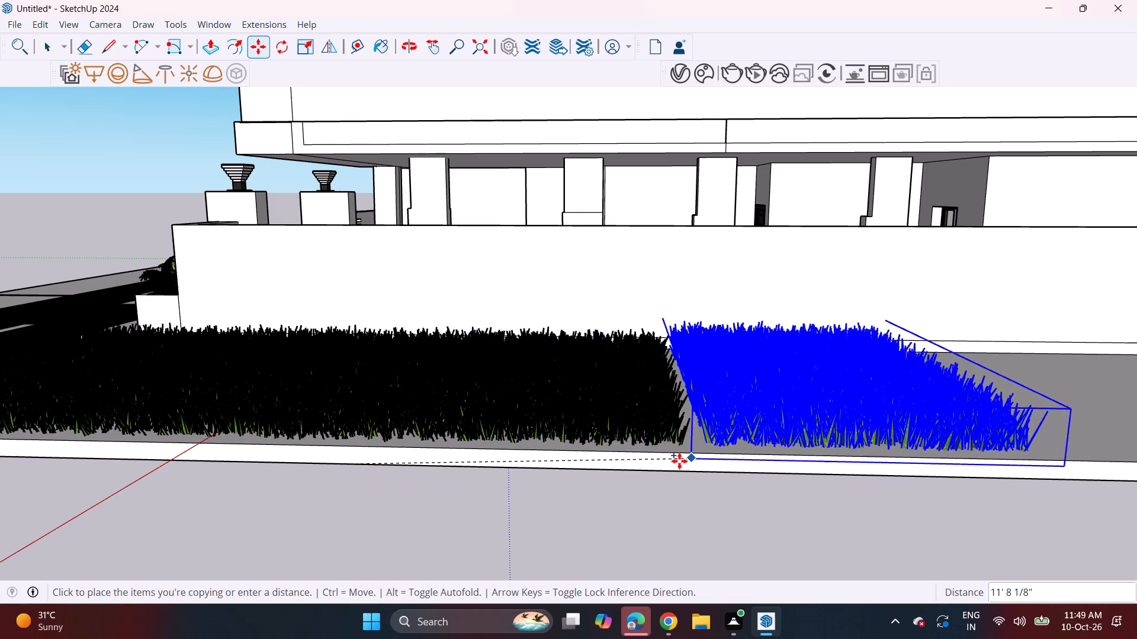
{"action": "left_click", "coordinate": [661, 469]}
{"action": "middle_click_drag", "start_coordinate": [669, 457], "coordinate": [624, 457], "text": "shift"}
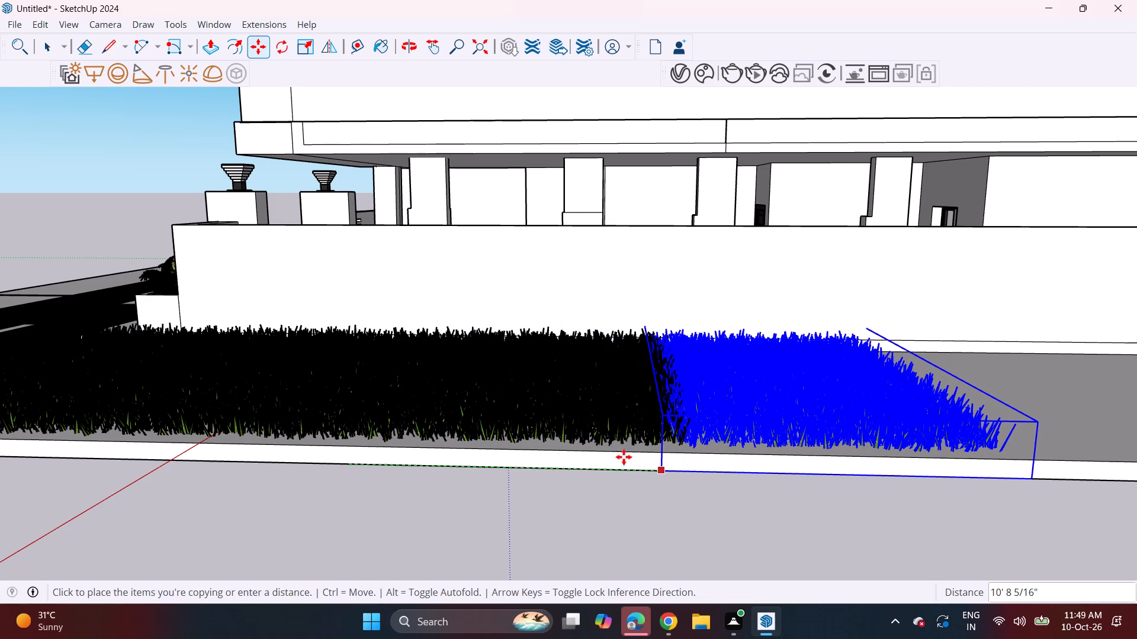
{"action": "middle_click_drag", "start_coordinate": [624, 457], "coordinate": [374, 459], "text": "shift"}
{"action": "left_click", "coordinate": [373, 476]}
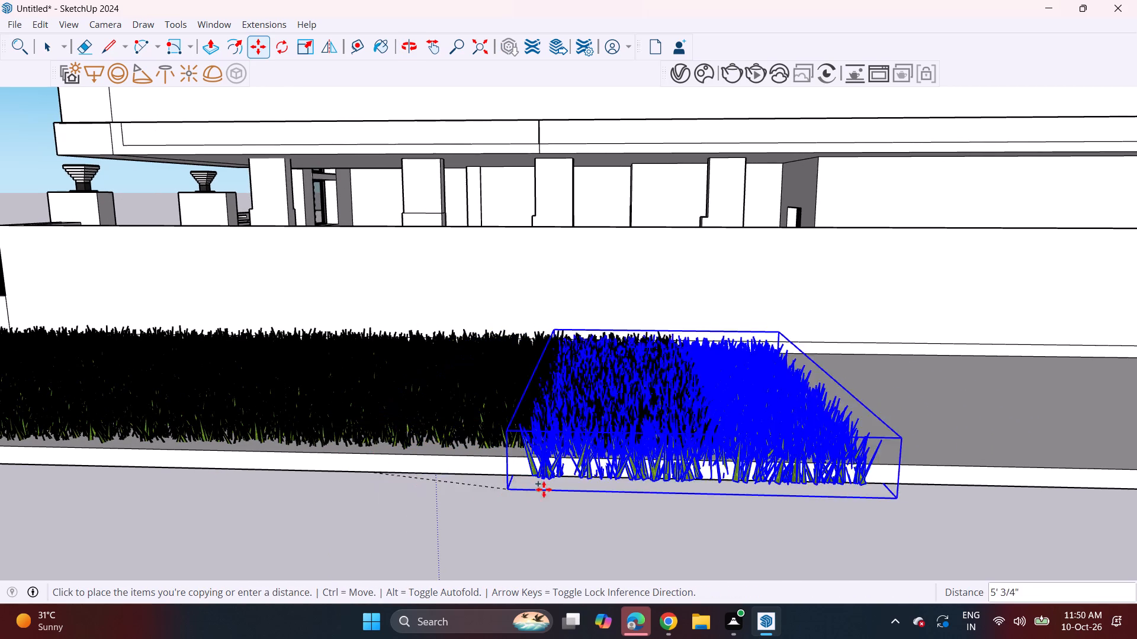
{"action": "left_click", "coordinate": [700, 478]}
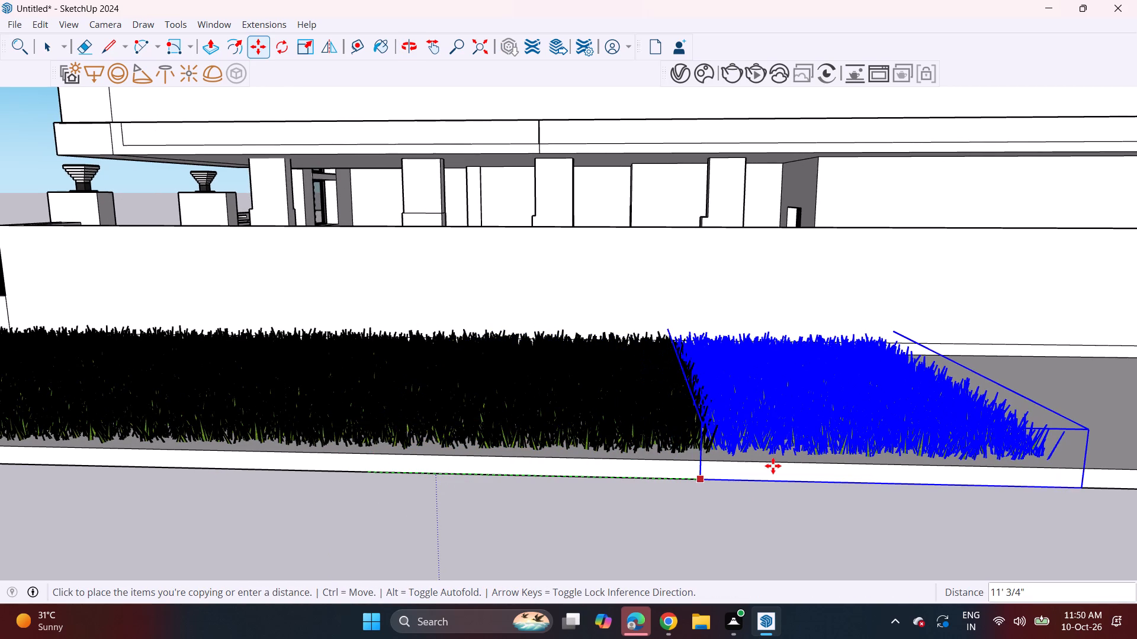
Copy the end grass patch about 10' 8" along the slab edge, and copy that one about 6' to cover the slab's end.
{"action": "middle_click_drag", "start_coordinate": [778, 461], "coordinate": [366, 469]}
{"action": "scroll", "coordinate": [452, 481], "scroll_direction": "up", "scroll_amount": 1, "text": "shift"}
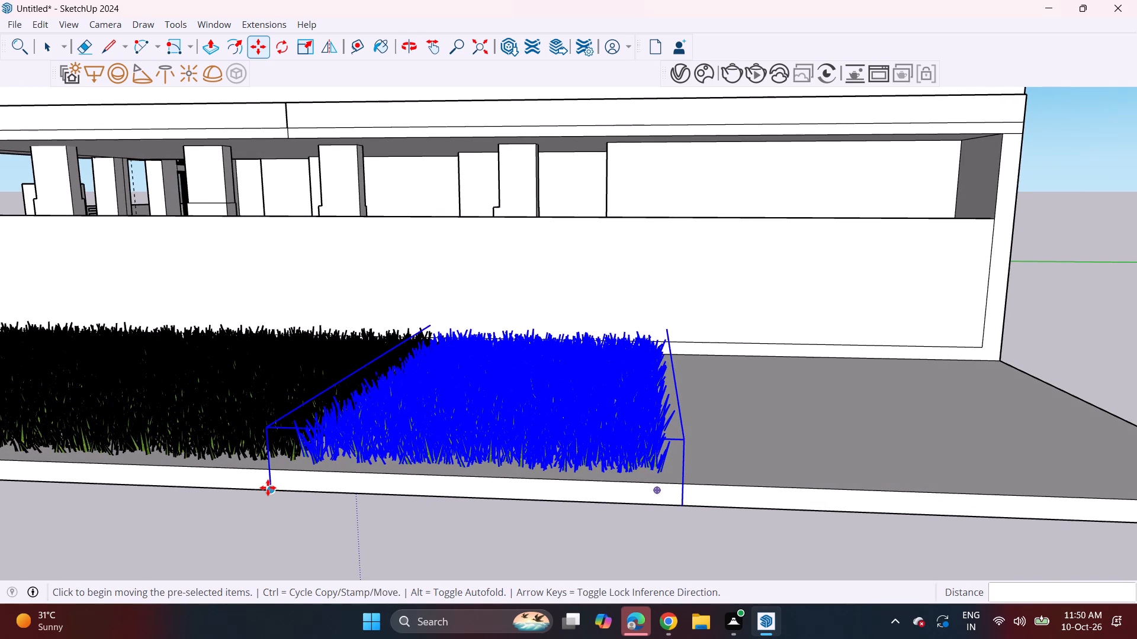
{"action": "left_click", "coordinate": [268, 488]}
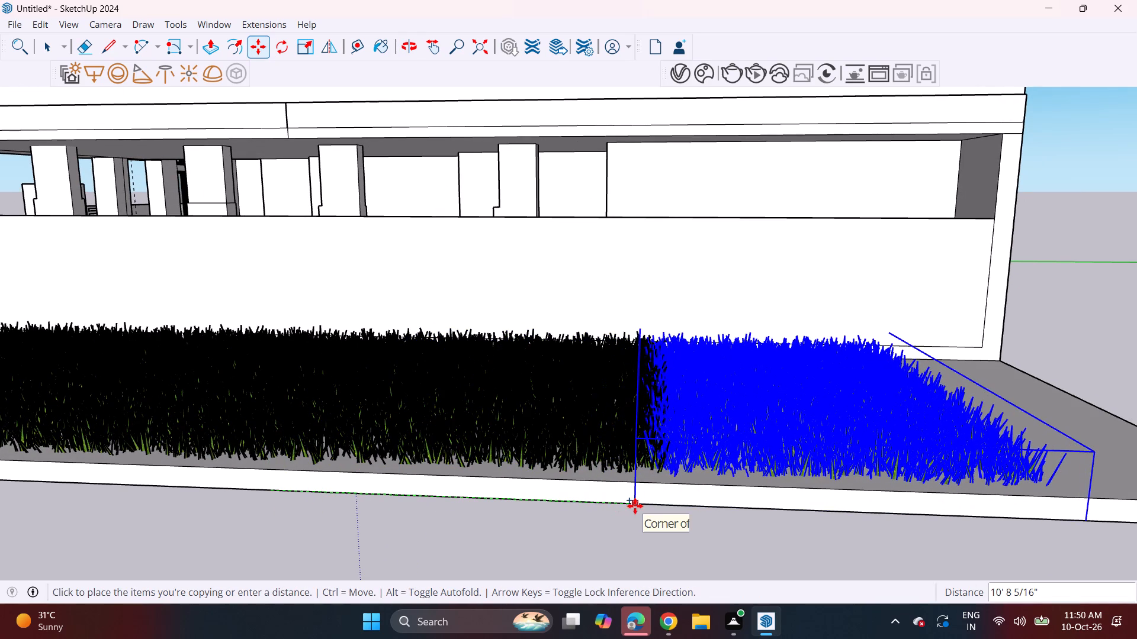
{"action": "left_click", "coordinate": [635, 506]}
{"action": "double_click", "coordinate": [634, 506]}
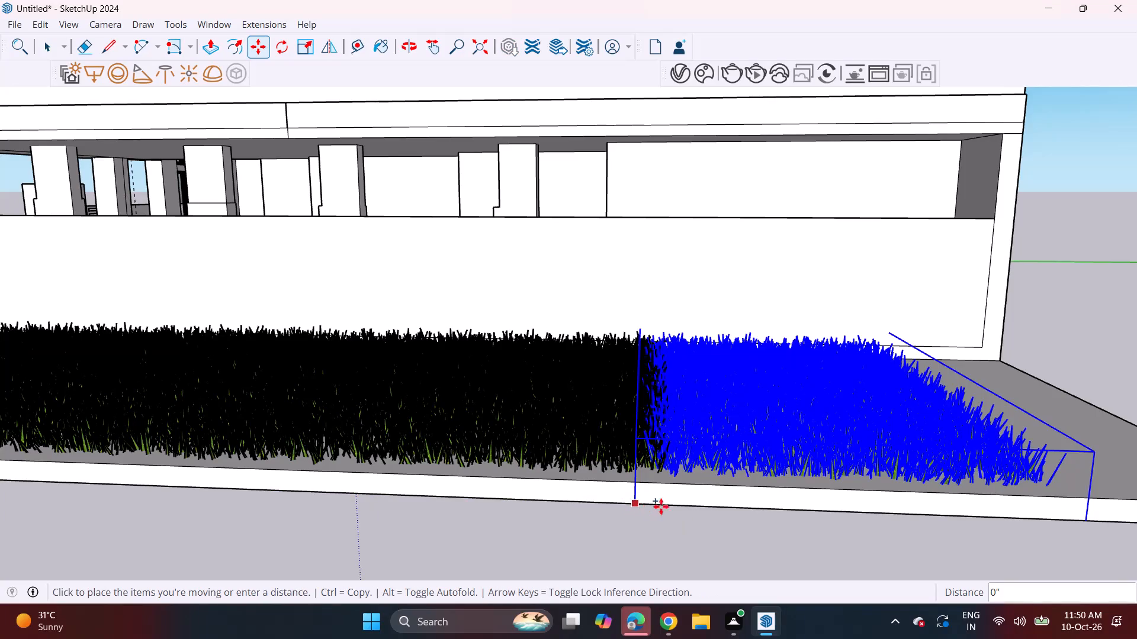
{"action": "middle_click_drag", "start_coordinate": [827, 499], "coordinate": [449, 515], "text": "shift"}
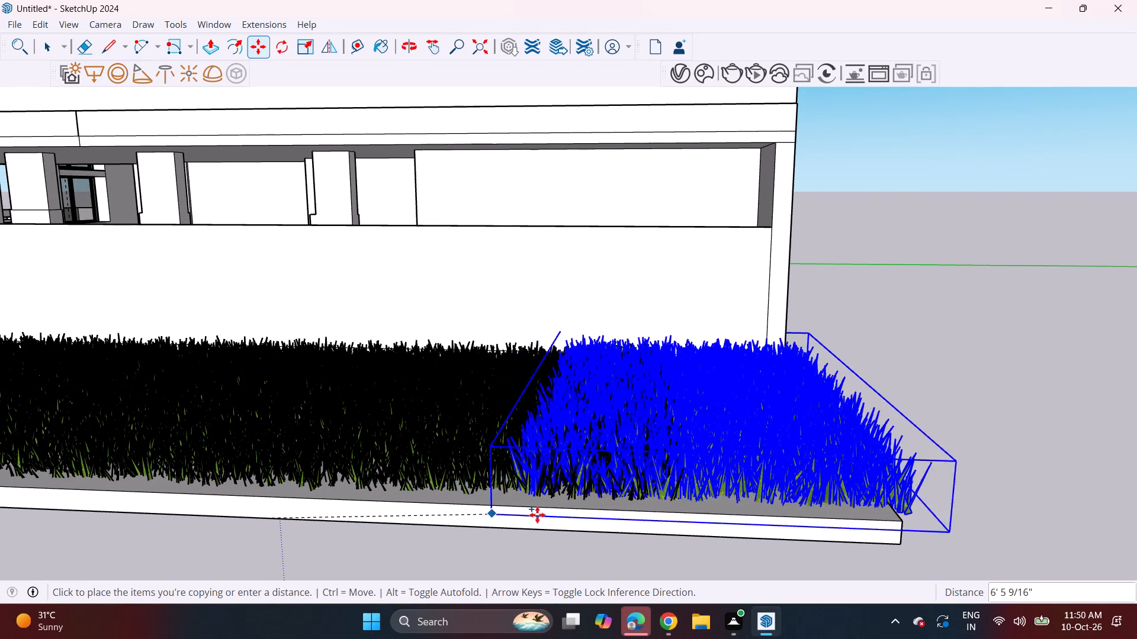
{"action": "left_click", "coordinate": [477, 524]}
Select all the grass patches in the strip and copy them about 57' to the ground slab on the building's opposite side.
{"action": "middle_click_drag", "start_coordinate": [338, 493], "coordinate": [586, 496]}
{"action": "middle_click_drag", "start_coordinate": [442, 451], "coordinate": [712, 406]}
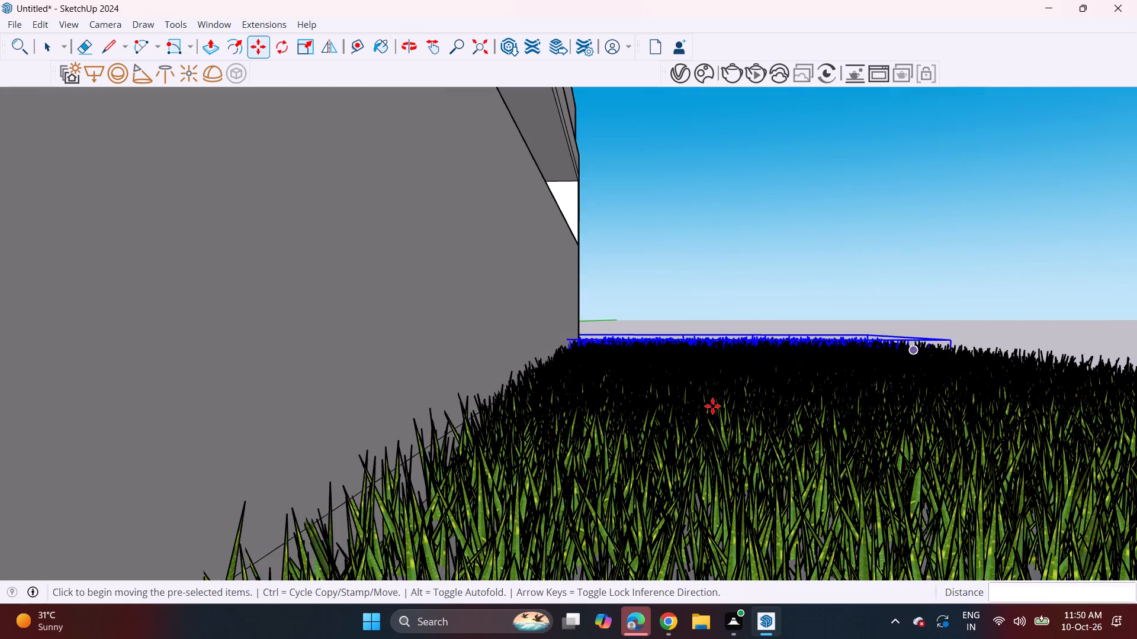
{"action": "scroll", "coordinate": [661, 401], "scroll_direction": "down", "scroll_amount": 20}
{"action": "scroll", "coordinate": [661, 401], "scroll_direction": "down", "scroll_amount": 4}
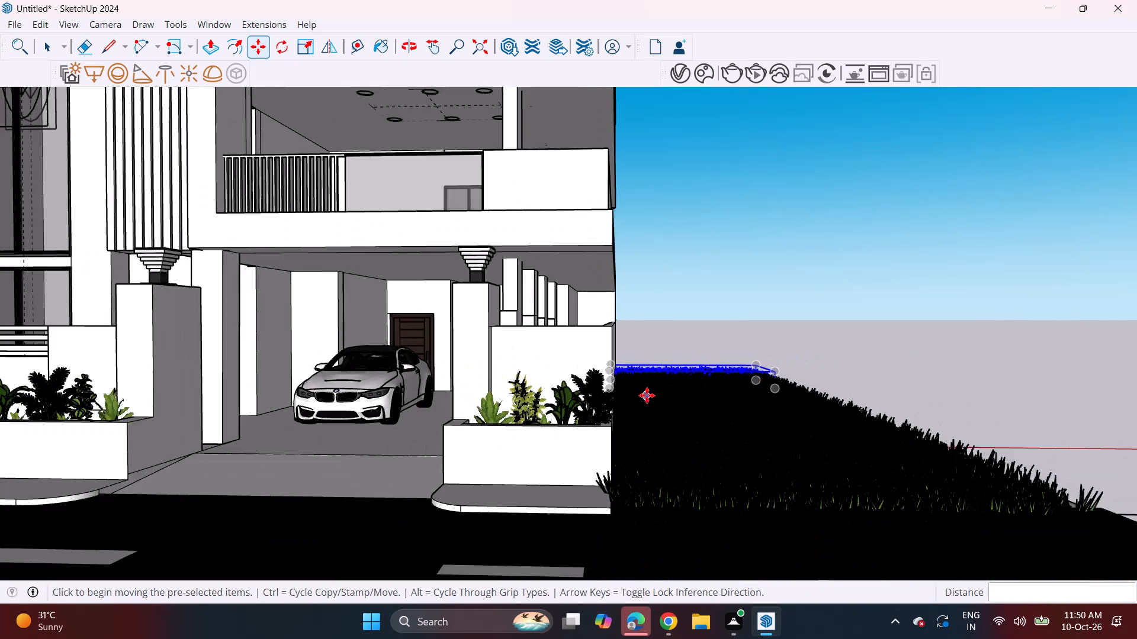
{"action": "scroll", "coordinate": [647, 395], "scroll_direction": "down", "scroll_amount": 5}
{"action": "middle_click_drag", "start_coordinate": [728, 405], "coordinate": [262, 430]}
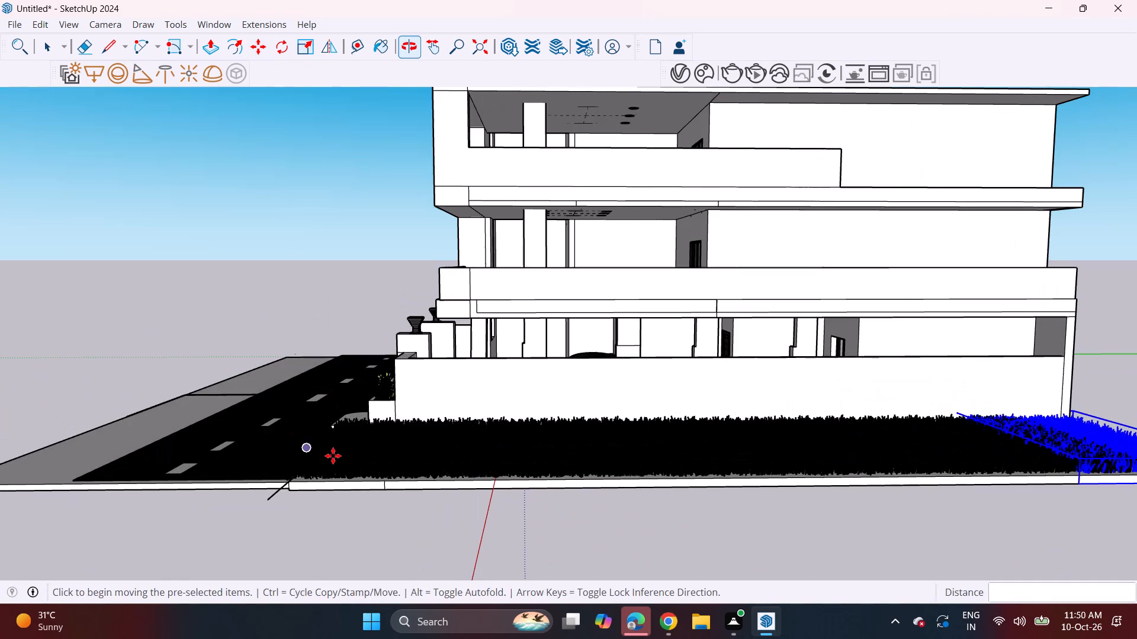
{"action": "key", "text": "space"}
{"action": "left_click", "coordinate": [378, 465]}
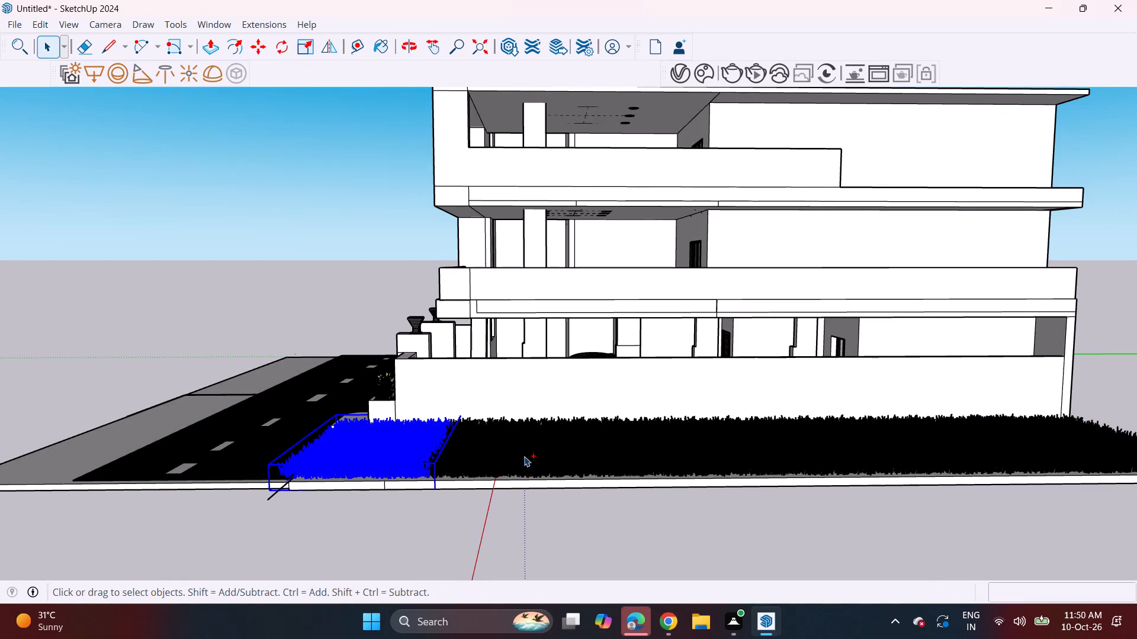
{"action": "left_click", "coordinate": [513, 460], "text": "ctrl"}
{"action": "left_click_drag", "start_coordinate": [592, 459], "coordinate": [598, 461], "text": "ctrl"}
{"action": "left_click", "coordinate": [667, 459], "text": "ctrl"}
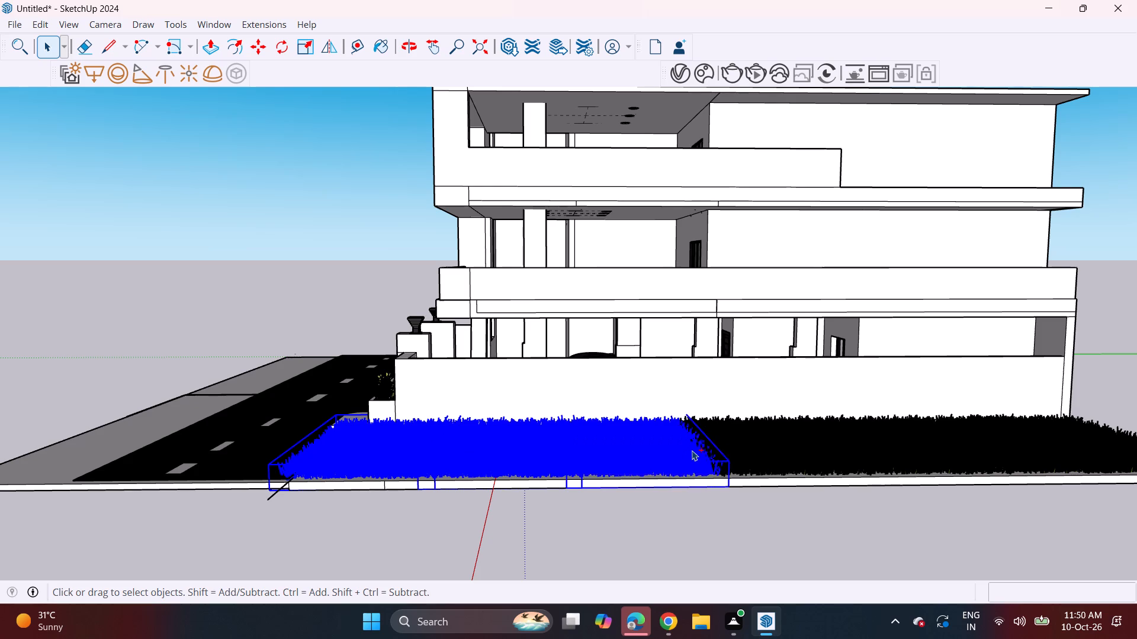
{"action": "left_click", "coordinate": [751, 442], "text": "ctrl"}
{"action": "left_click", "coordinate": [895, 430], "text": "ctrl"}
{"action": "left_click", "coordinate": [1007, 435], "text": "ctrl"}
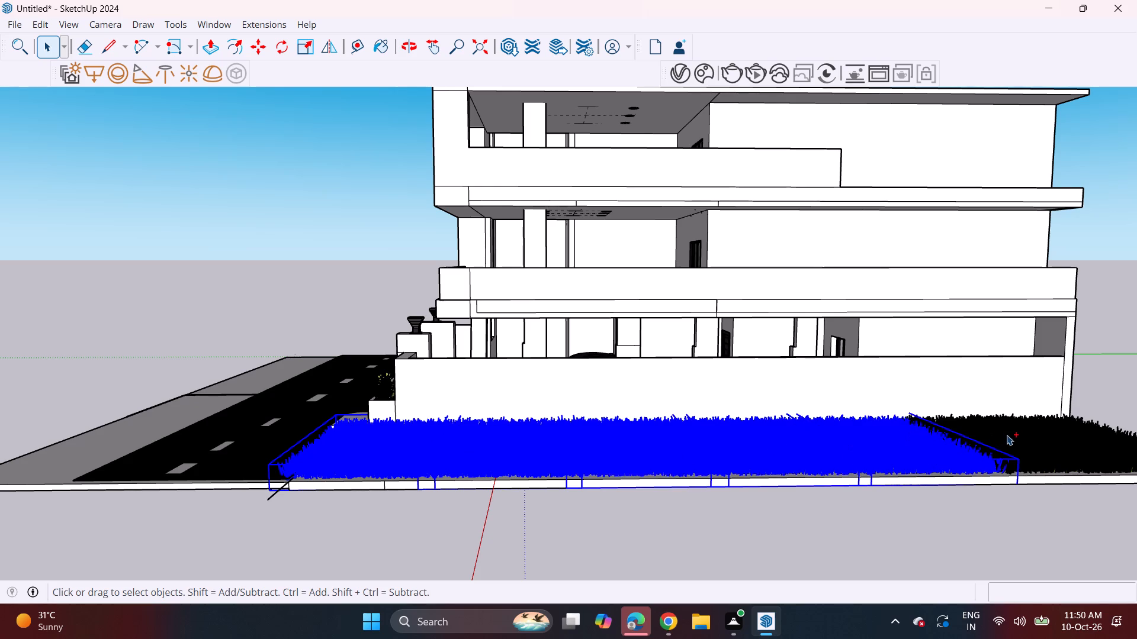
{"action": "left_click", "coordinate": [1048, 448], "text": "ctrl"}
{"action": "middle_click_drag", "start_coordinate": [1076, 445], "coordinate": [1068, 450], "text": "ctrl"}
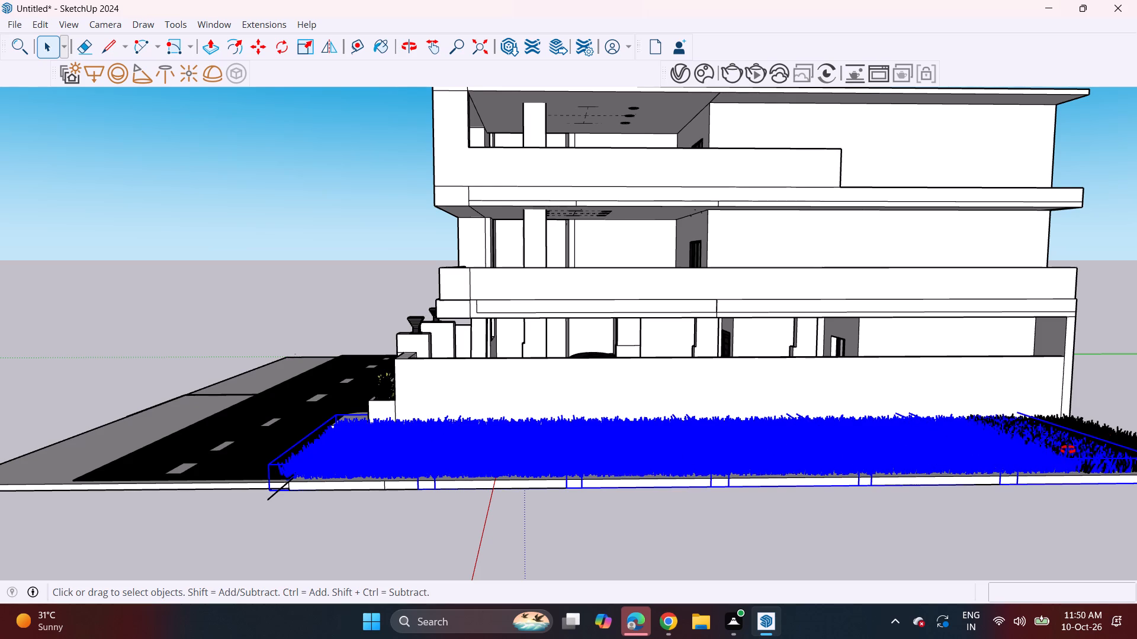
{"action": "middle_click_drag", "start_coordinate": [1068, 450], "coordinate": [866, 463], "text": "ctrl"}
{"action": "left_click", "coordinate": [1043, 527], "text": "ctrl"}
{"action": "scroll", "coordinate": [976, 496], "scroll_direction": "down", "scroll_amount": 3, "text": "ctrl+shift"}
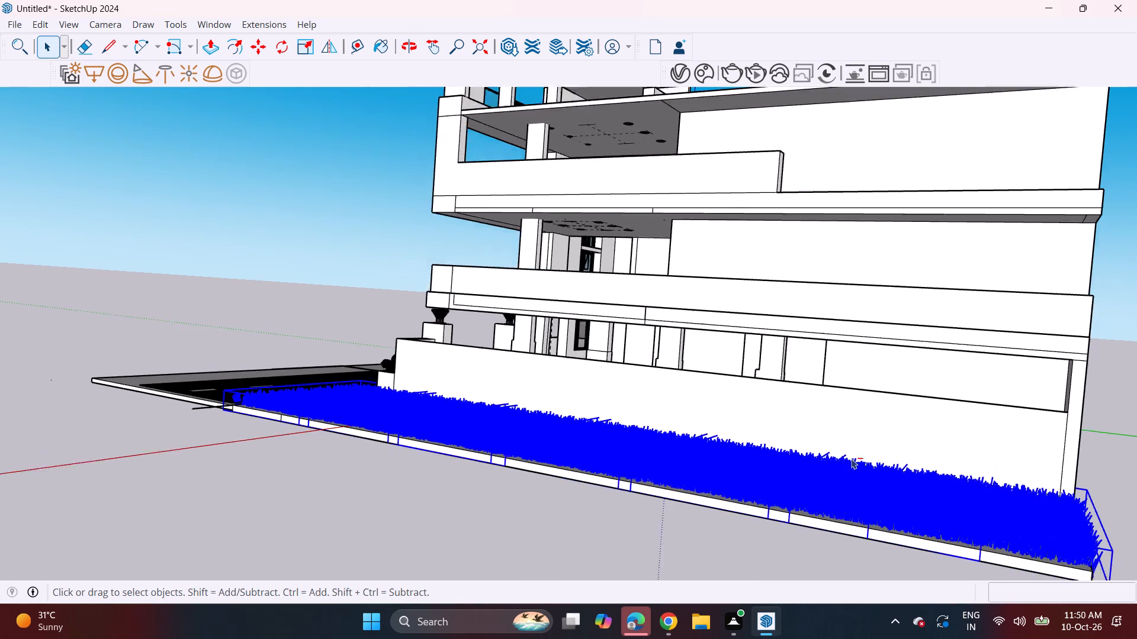
{"action": "scroll", "coordinate": [855, 459], "scroll_direction": "down", "scroll_amount": 4, "text": "ctrl+shift"}
{"action": "middle_click_drag", "start_coordinate": [996, 488], "coordinate": [470, 383], "text": "ctrl"}
{"action": "key", "text": "m"}
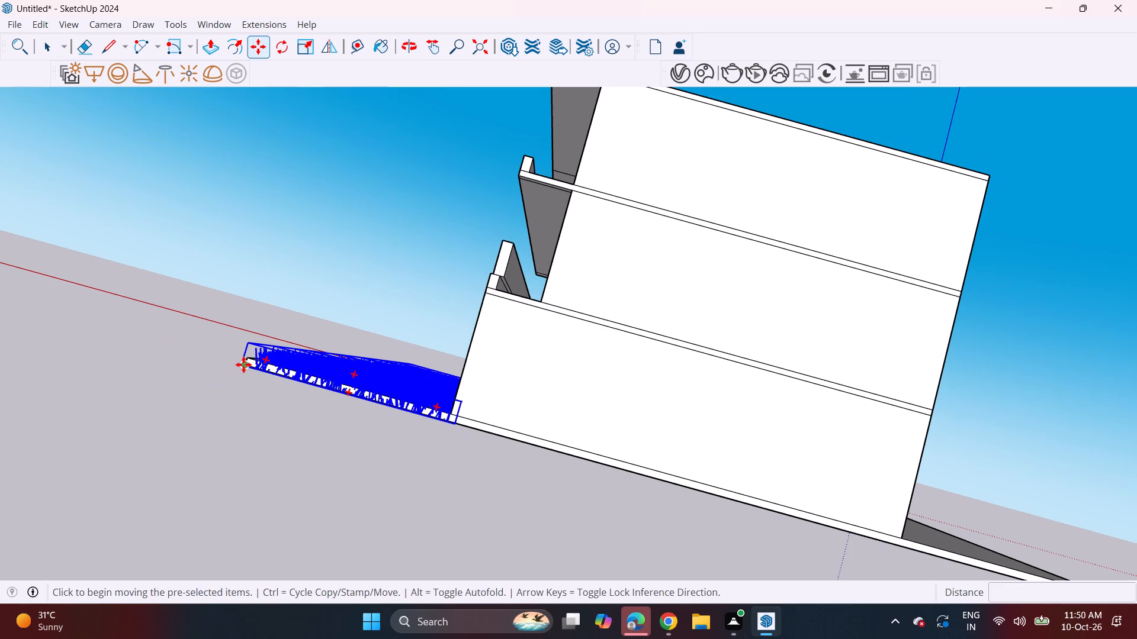
{"action": "left_click", "coordinate": [243, 364]}
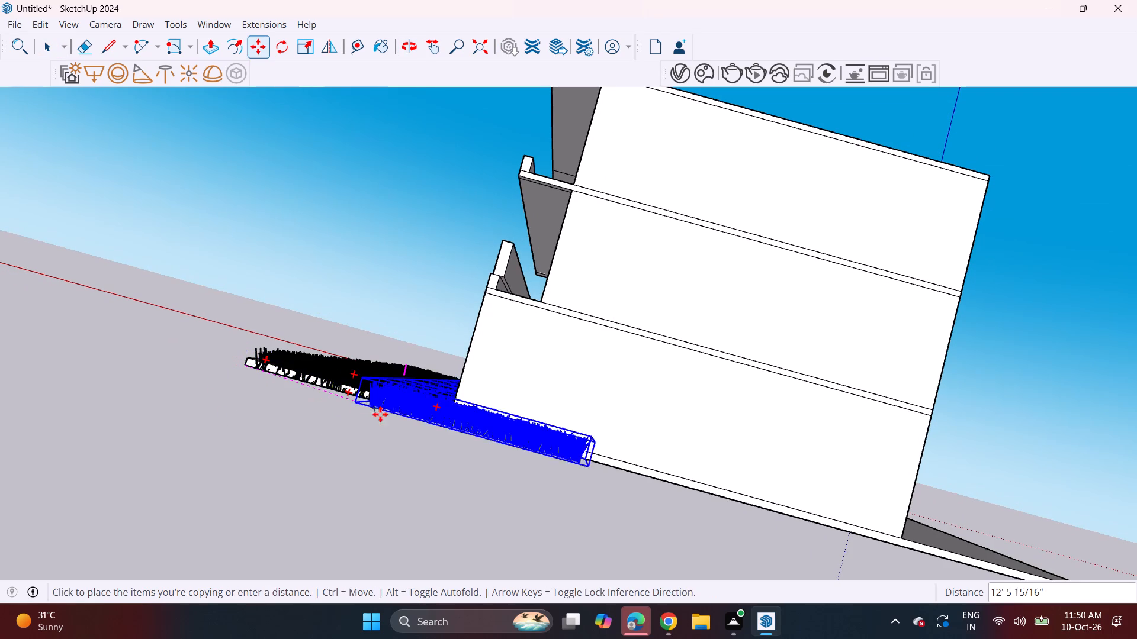
{"action": "middle_click_drag", "start_coordinate": [893, 492], "coordinate": [665, 415], "text": "shift"}
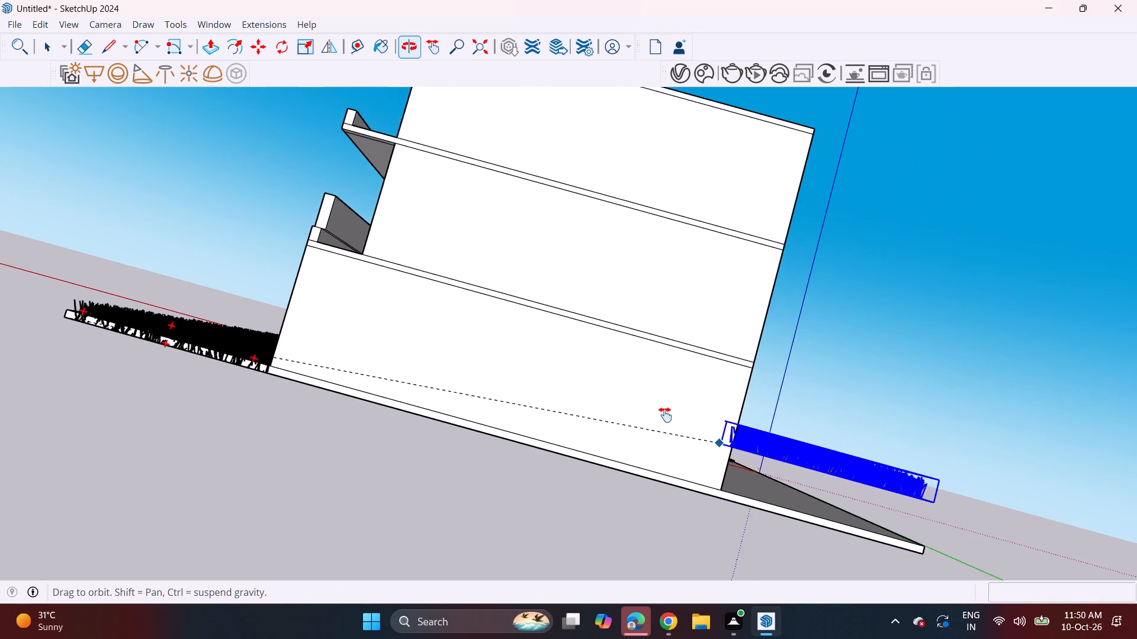
{"action": "middle_click_drag", "start_coordinate": [665, 415], "coordinate": [564, 398], "text": "shift"}
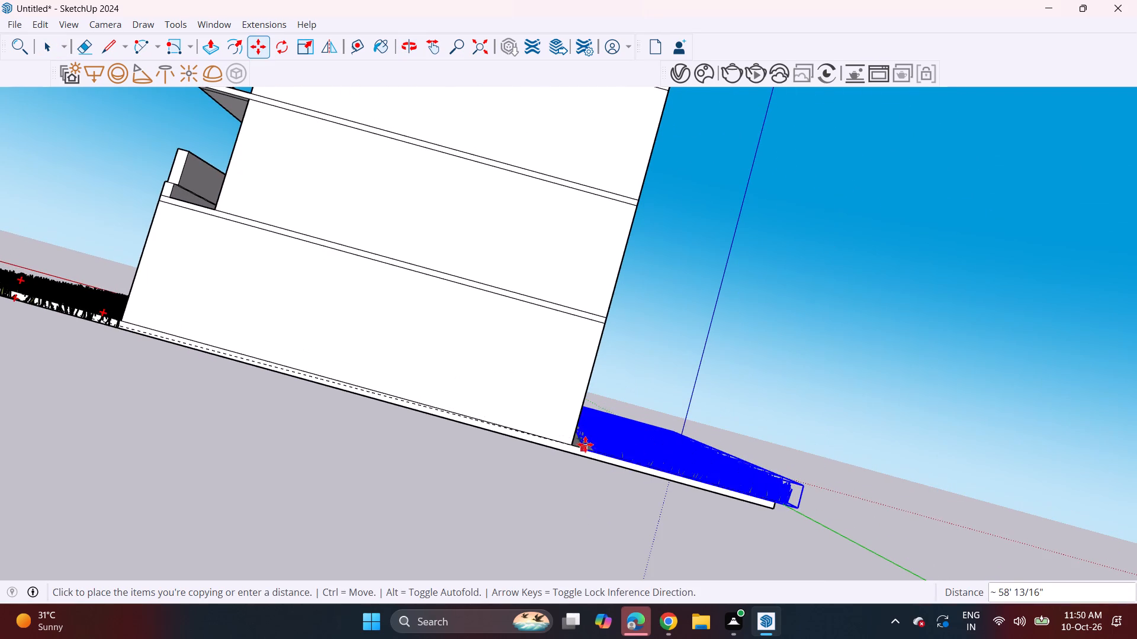
{"action": "left_click", "coordinate": [577, 441]}
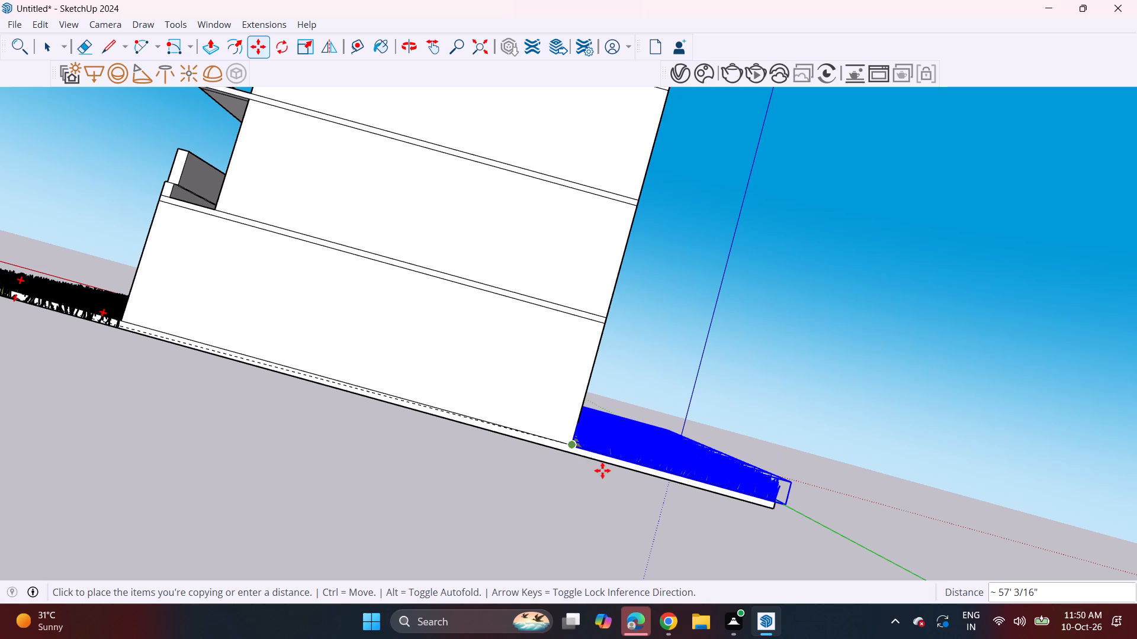
Lower the copied grass strip 6" so its box corner sits on the ground slab's bottom edge.
{"action": "scroll", "coordinate": [562, 444], "scroll_direction": "up", "scroll_amount": 16}
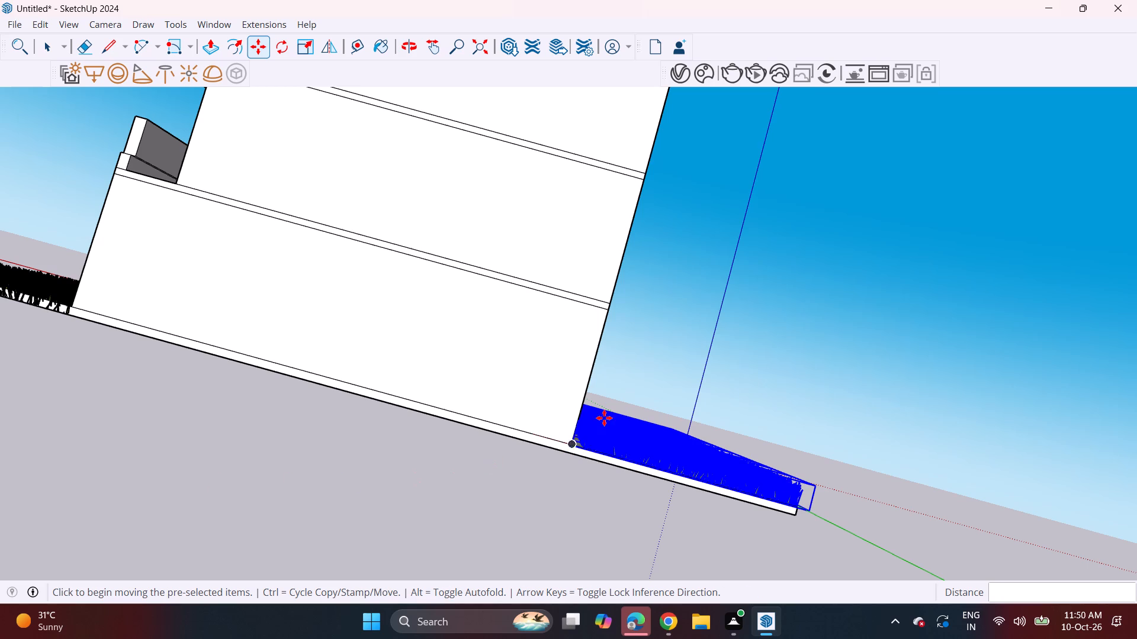
{"action": "scroll", "coordinate": [598, 424], "scroll_direction": "up", "scroll_amount": 14}
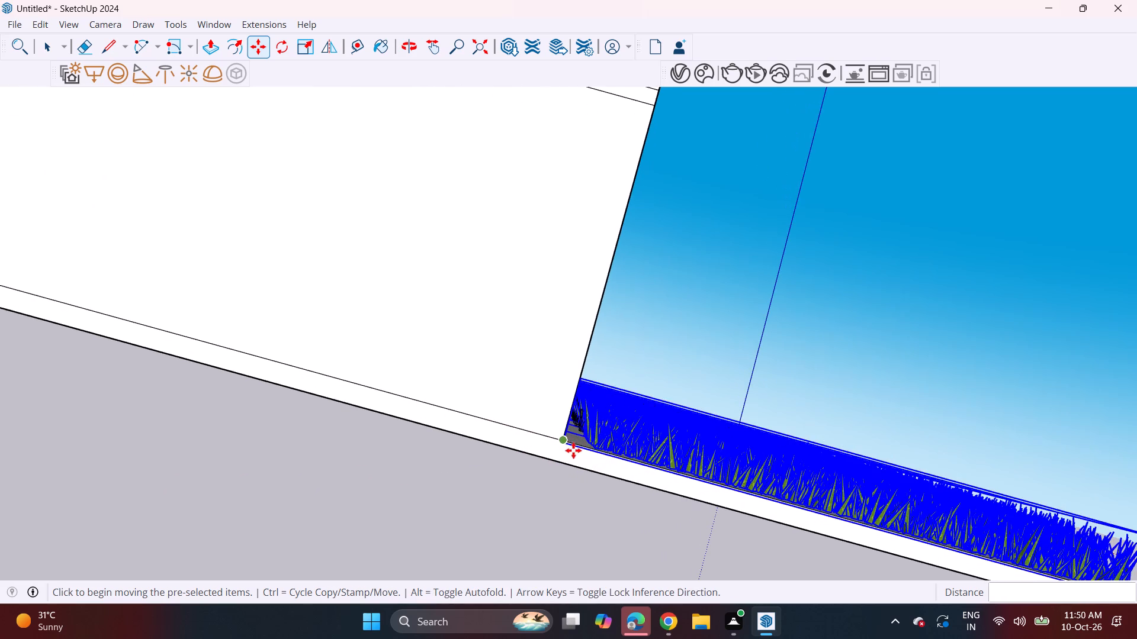
{"action": "left_click", "coordinate": [564, 444]}
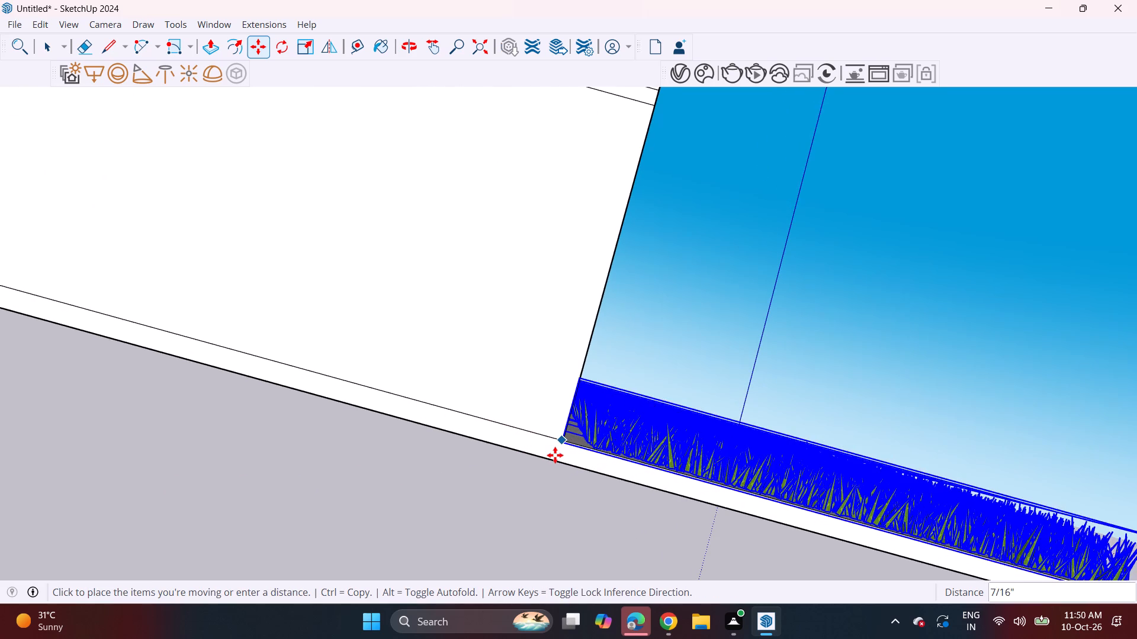
{"action": "left_click", "coordinate": [557, 454]}
Examine the grass strips on both sides of the building from the street front, and clear the selection.
{"action": "middle_click_drag", "start_coordinate": [969, 372], "coordinate": [827, 348]}
{"action": "scroll", "coordinate": [950, 362], "scroll_direction": "up", "scroll_amount": 1}
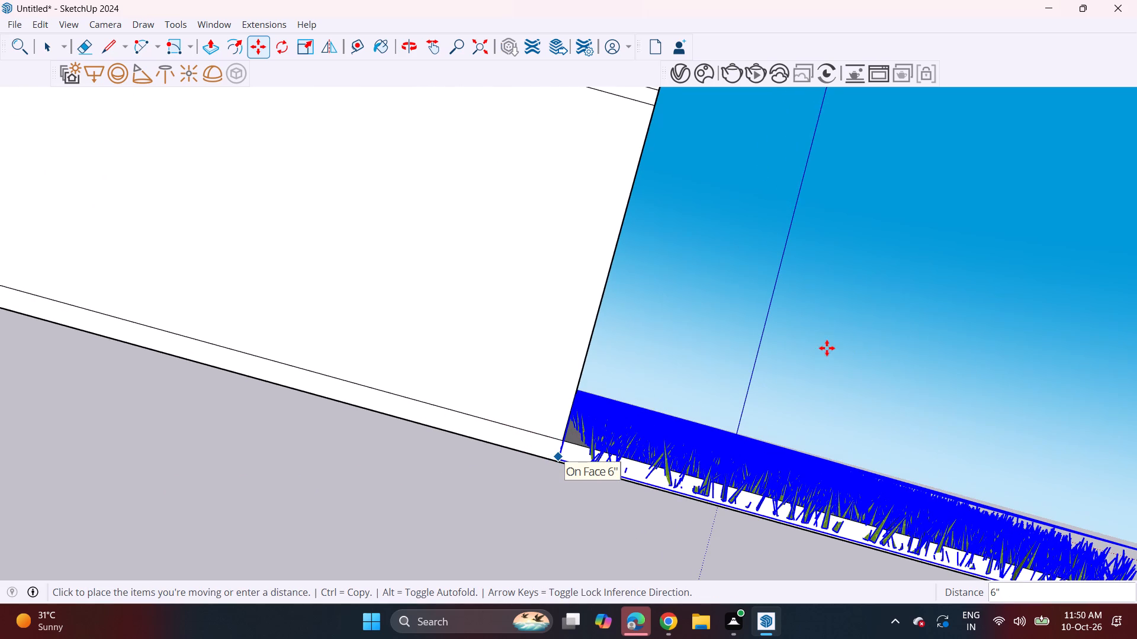
{"action": "middle_click_drag", "start_coordinate": [827, 348], "coordinate": [820, 348]}
{"action": "middle_click_drag", "start_coordinate": [852, 401], "coordinate": [780, 362]}
{"action": "scroll", "coordinate": [775, 389], "scroll_direction": "down", "scroll_amount": 4}
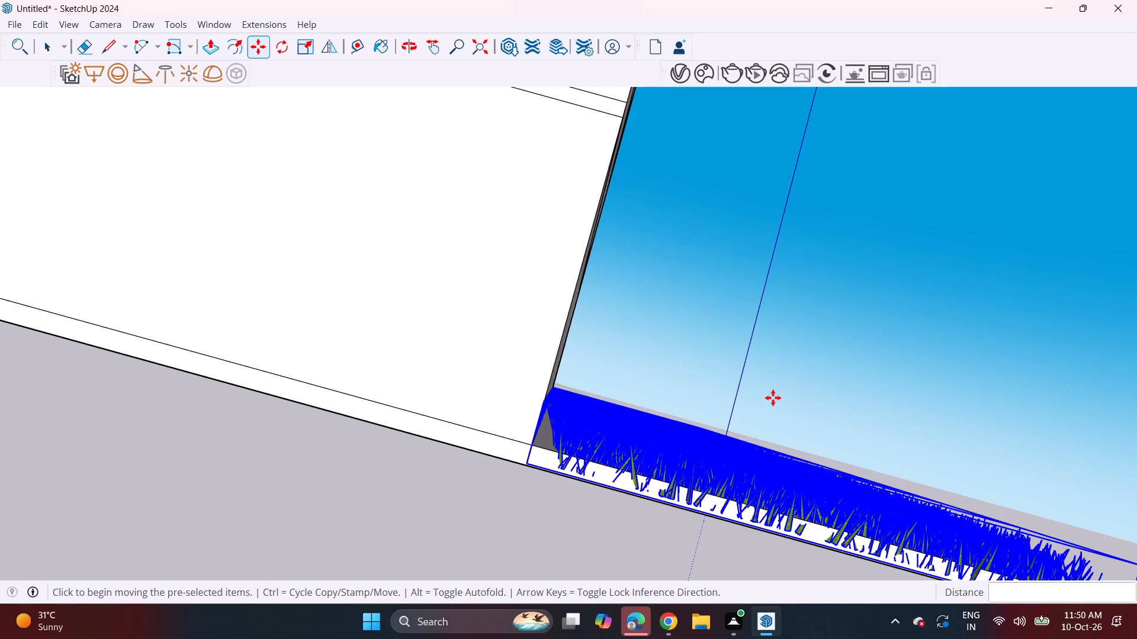
{"action": "middle_click_drag", "start_coordinate": [778, 392], "coordinate": [60, 440]}
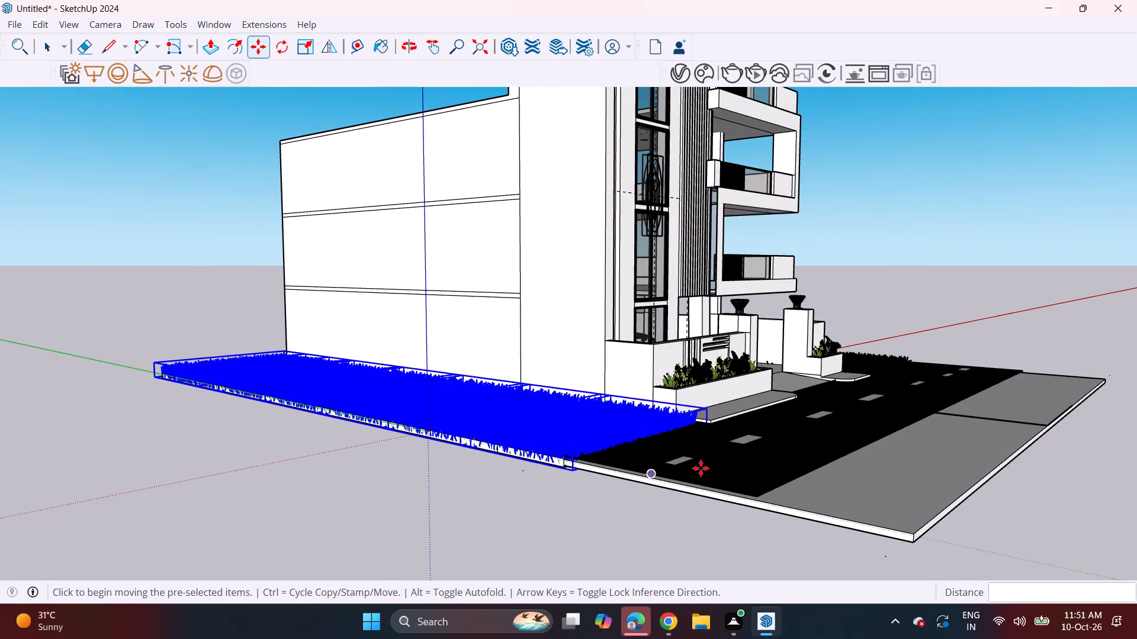
{"action": "middle_click_drag", "start_coordinate": [751, 466], "coordinate": [462, 466]}
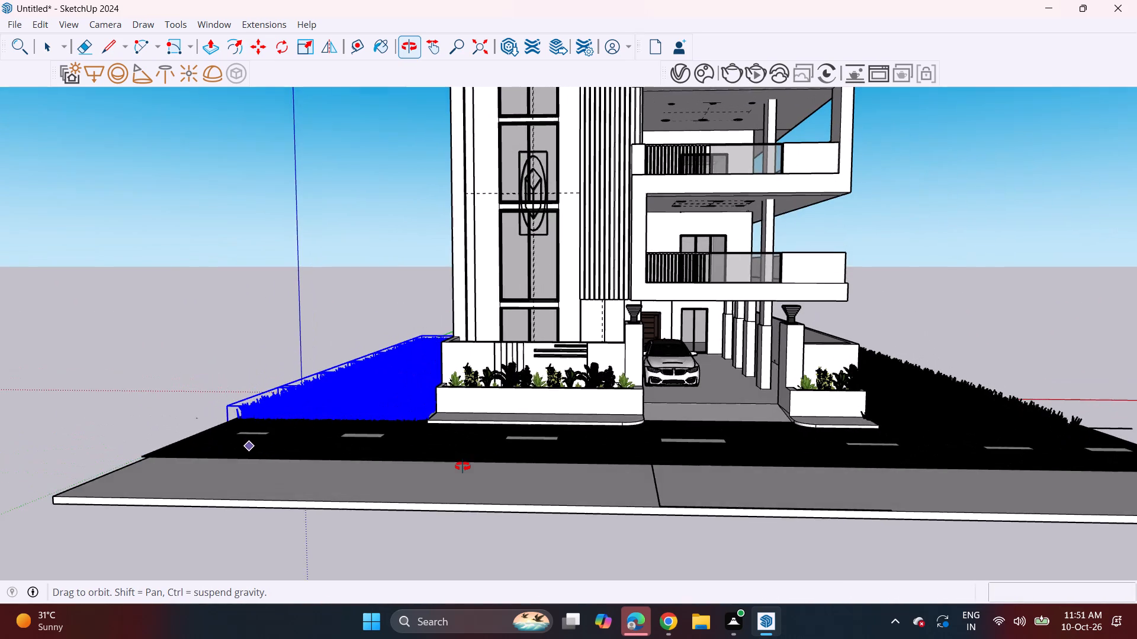
{"action": "middle_click_drag", "start_coordinate": [462, 466], "coordinate": [480, 469]}
{"action": "middle_click_drag", "start_coordinate": [782, 441], "coordinate": [722, 510], "text": "shift"}
{"action": "middle_click_drag", "start_coordinate": [715, 517], "coordinate": [714, 488]}
{"action": "scroll", "coordinate": [725, 478], "scroll_direction": "up", "scroll_amount": 2}
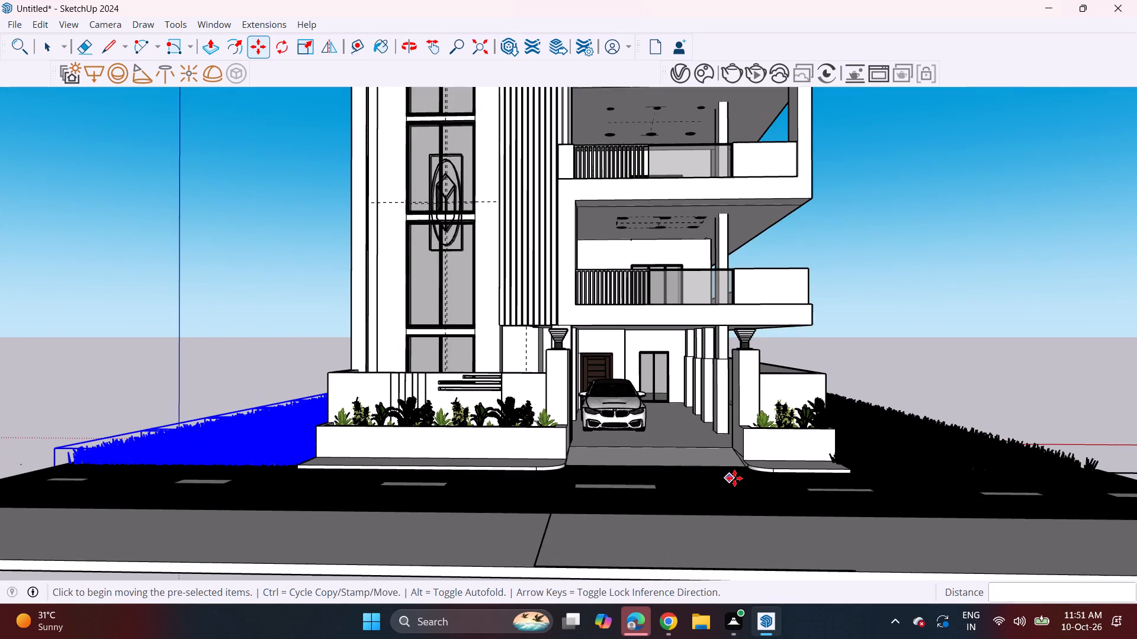
{"action": "middle_click_drag", "start_coordinate": [745, 470], "coordinate": [759, 538]}
{"action": "scroll", "coordinate": [750, 493], "scroll_direction": "down", "scroll_amount": 3}
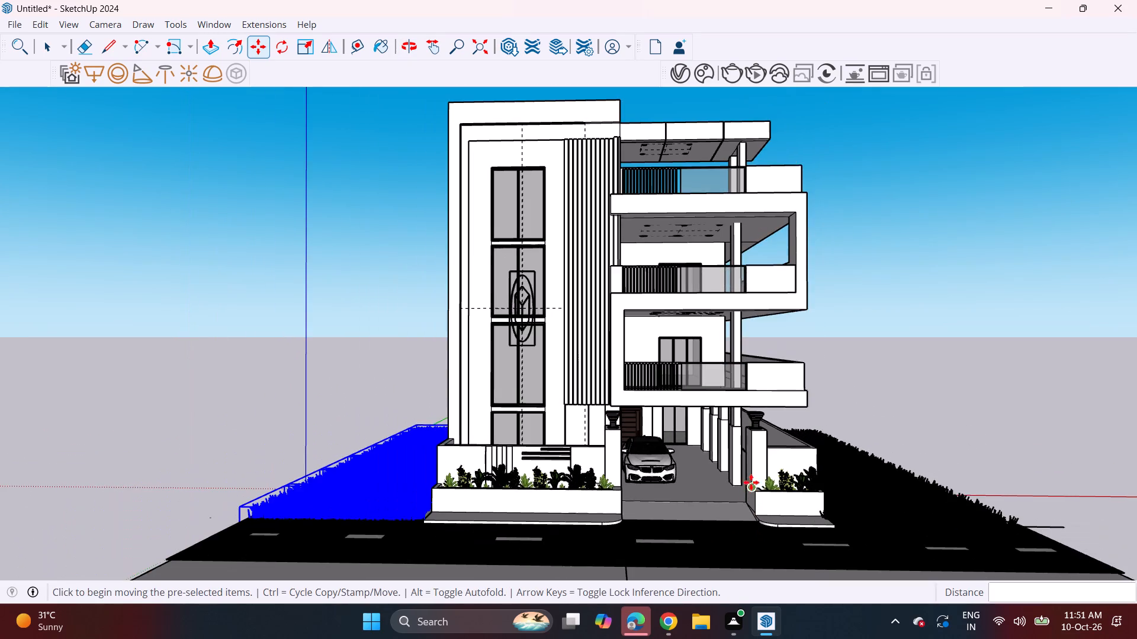
{"action": "middle_click_drag", "start_coordinate": [751, 482], "coordinate": [744, 504]}
{"action": "middle_click_drag", "start_coordinate": [741, 501], "coordinate": [730, 472]}
{"action": "middle_click_drag", "start_coordinate": [730, 472], "coordinate": [698, 478]}
{"action": "middle_click_drag", "start_coordinate": [694, 479], "coordinate": [721, 477]}
{"action": "middle_click_drag", "start_coordinate": [724, 472], "coordinate": [696, 481], "text": "shift"}
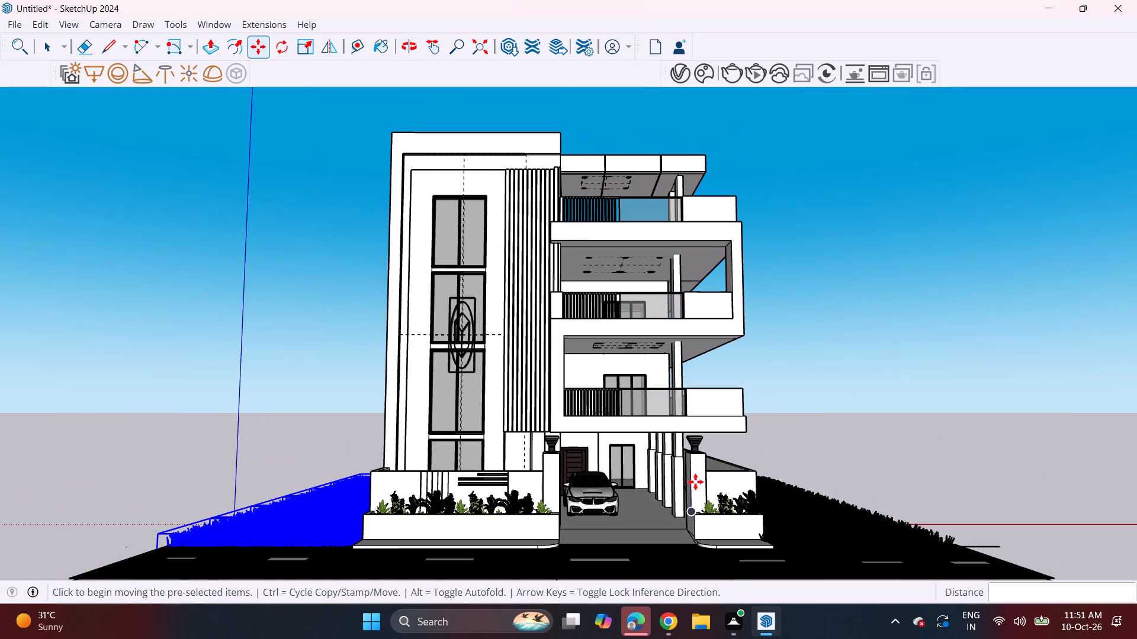
{"action": "key", "text": "space"}
{"action": "left_click", "coordinate": [871, 434]}
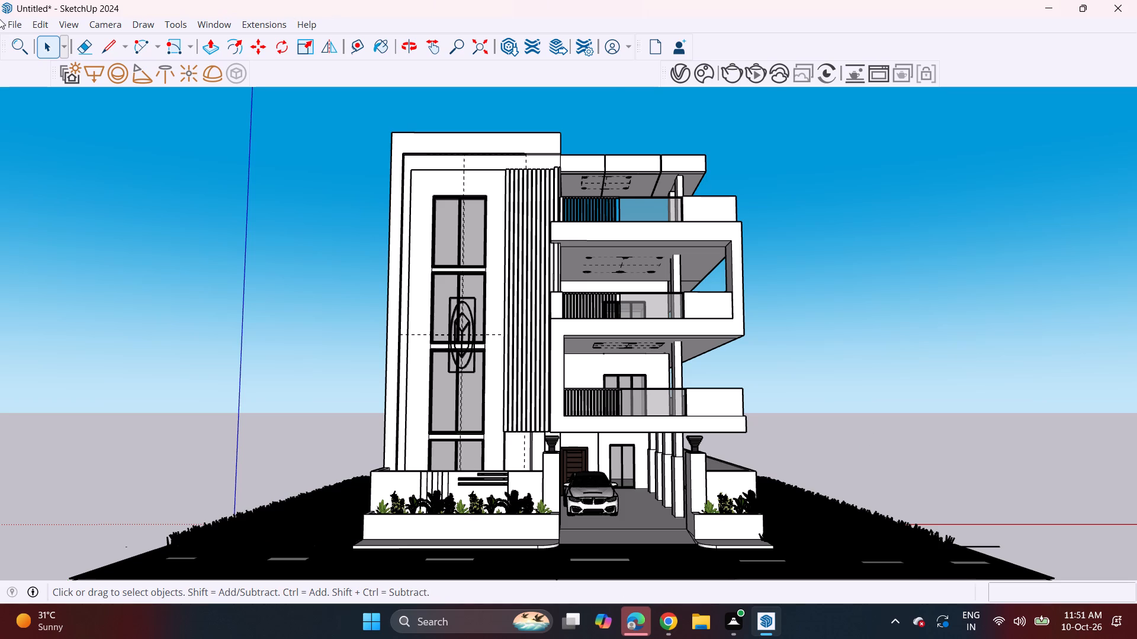
Import the Palm+Tree model from the Downloads folder and place it by the outer front corner of the newly copied grass strip.
{"action": "left_click", "coordinate": [17, 20]}
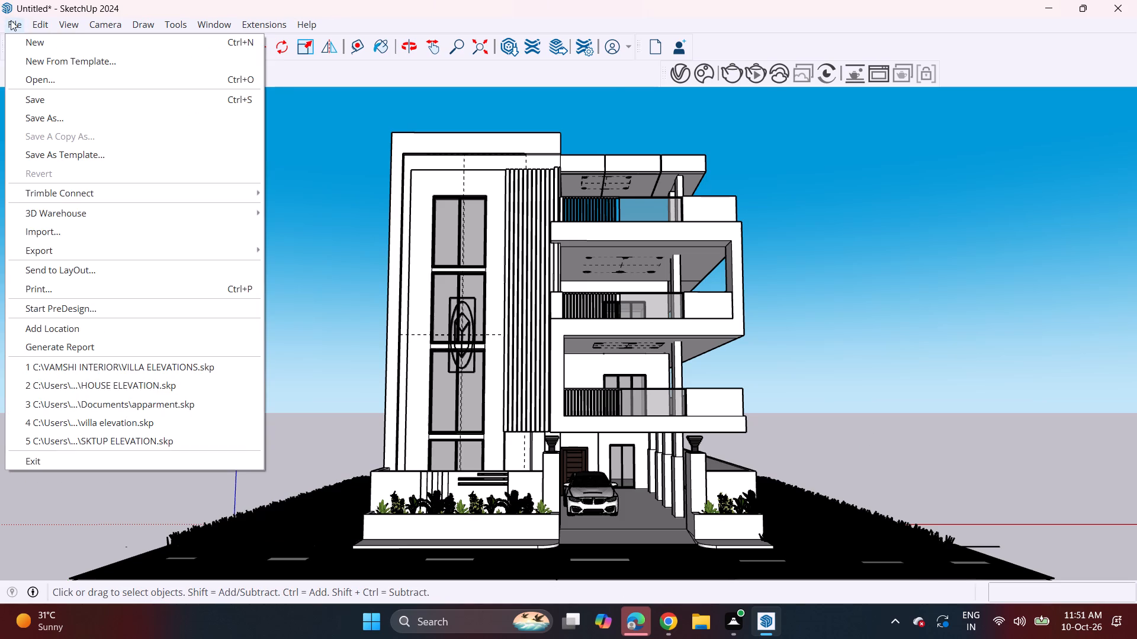
{"action": "double_click", "coordinate": [11, 20]}
{"action": "left_click", "coordinate": [45, 234]}
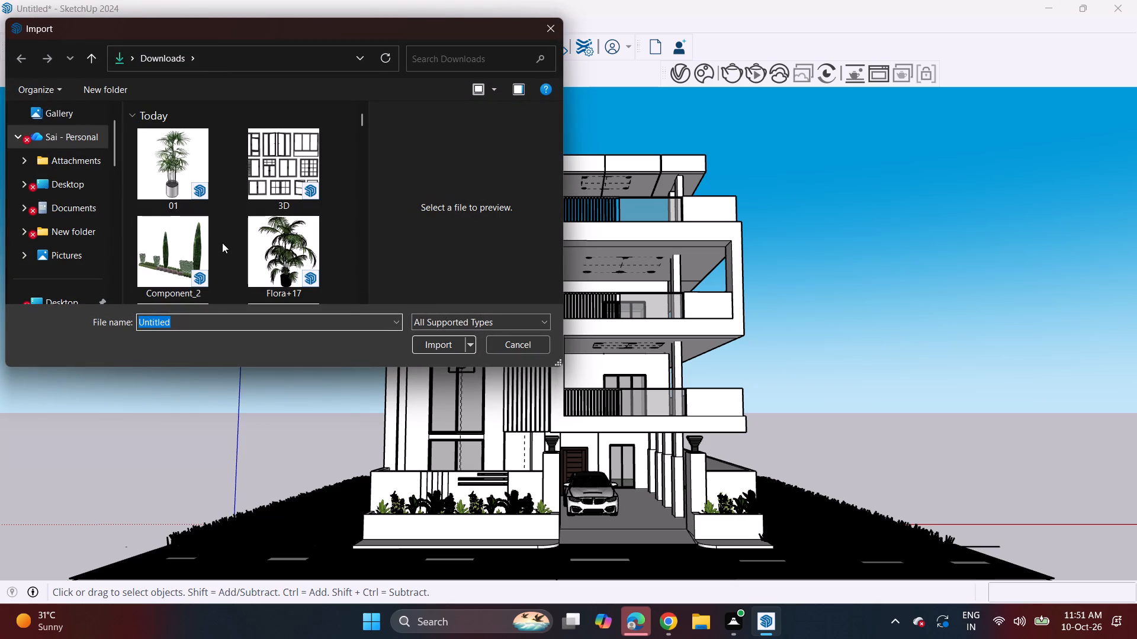
{"action": "scroll", "coordinate": [229, 244], "scroll_direction": "down", "scroll_amount": 7}
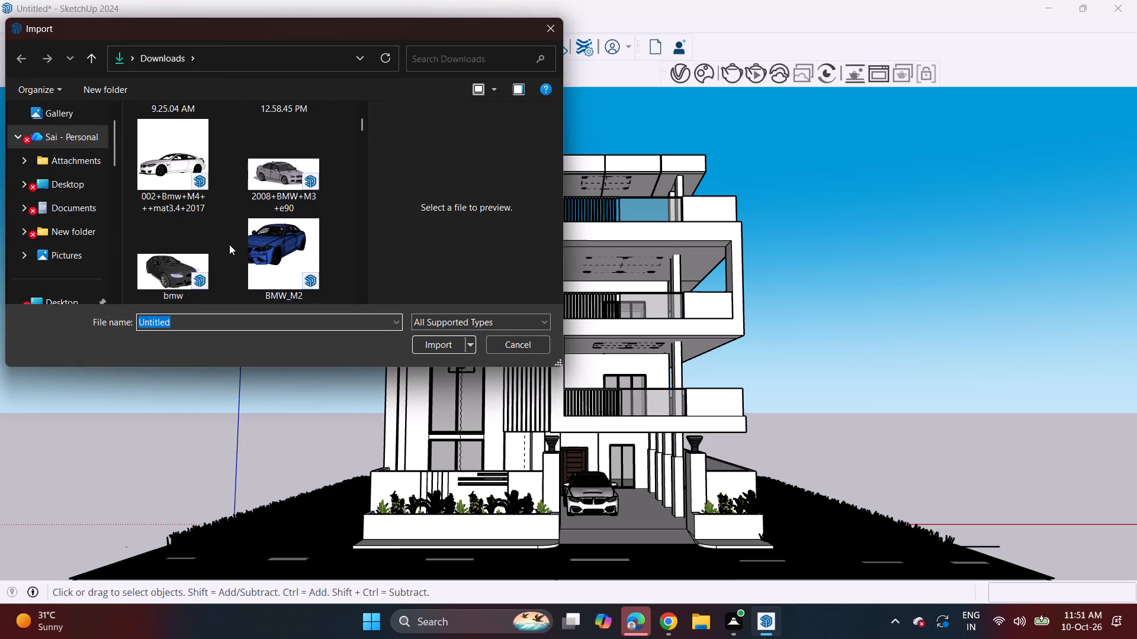
{"action": "scroll", "coordinate": [229, 244], "scroll_direction": "down", "scroll_amount": 3}
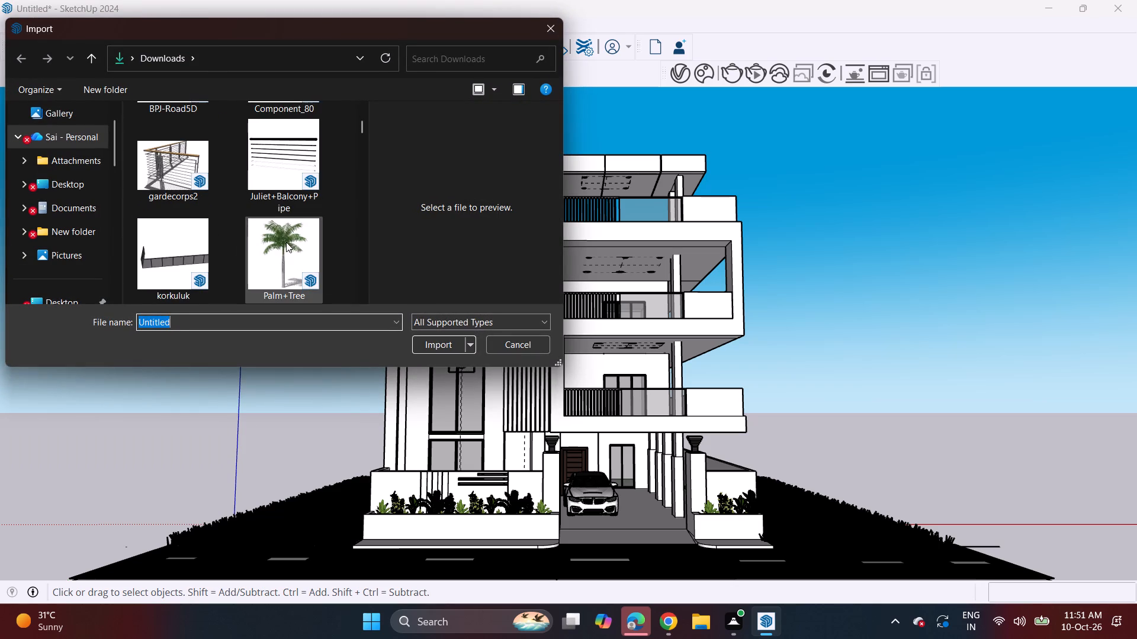
{"action": "left_click", "coordinate": [285, 243]}
{"action": "left_click", "coordinate": [445, 344]}
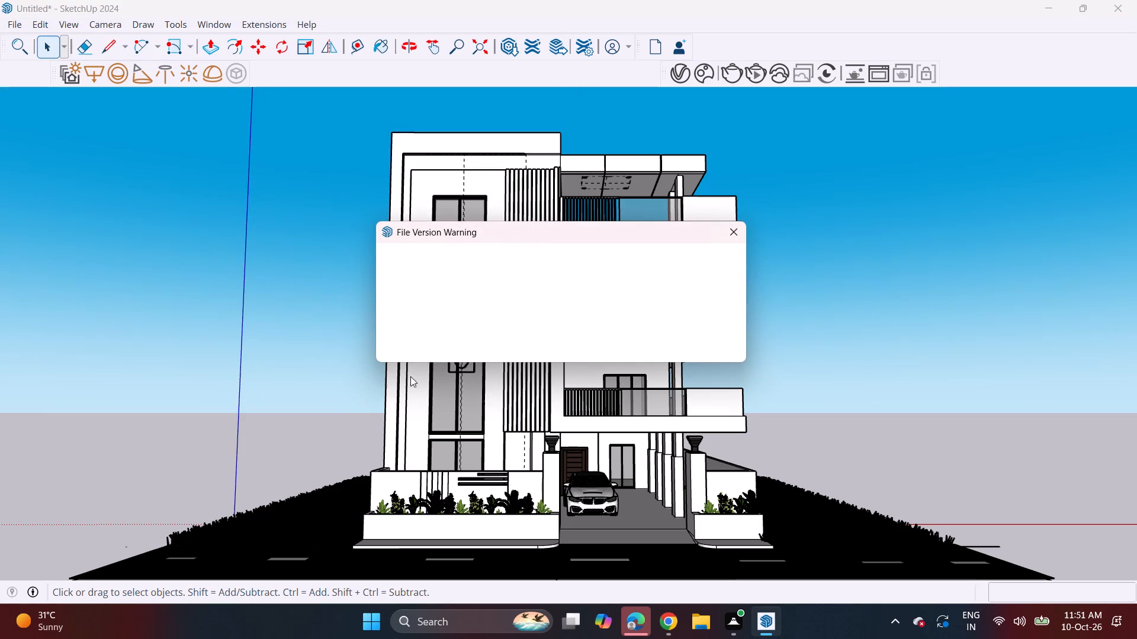
{"action": "left_click", "coordinate": [693, 346]}
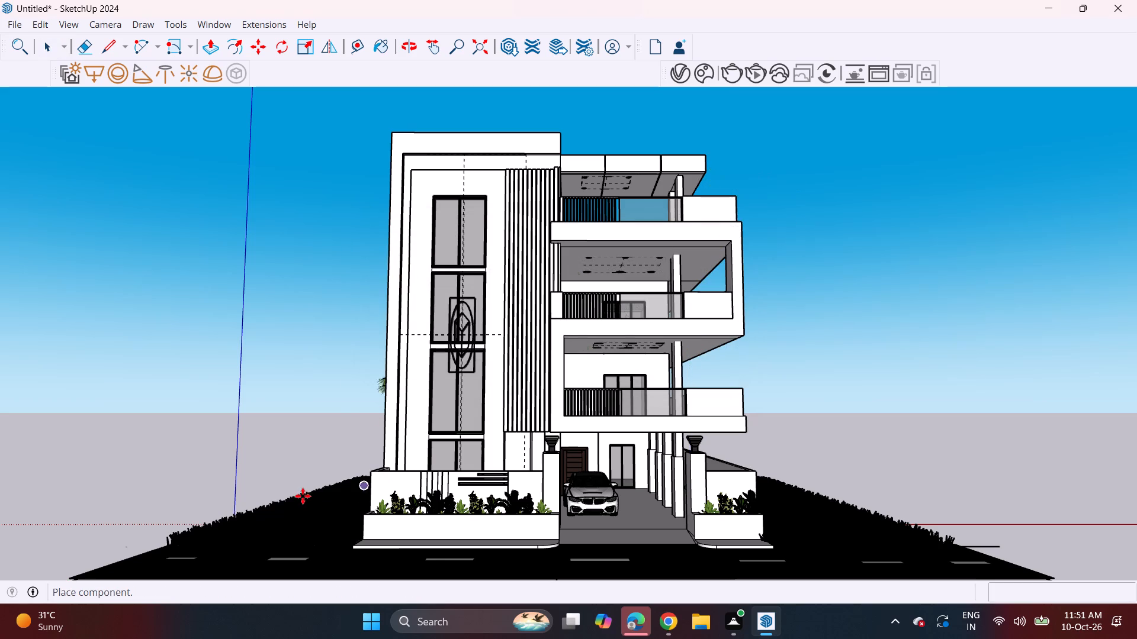
{"action": "left_click", "coordinate": [125, 546]}
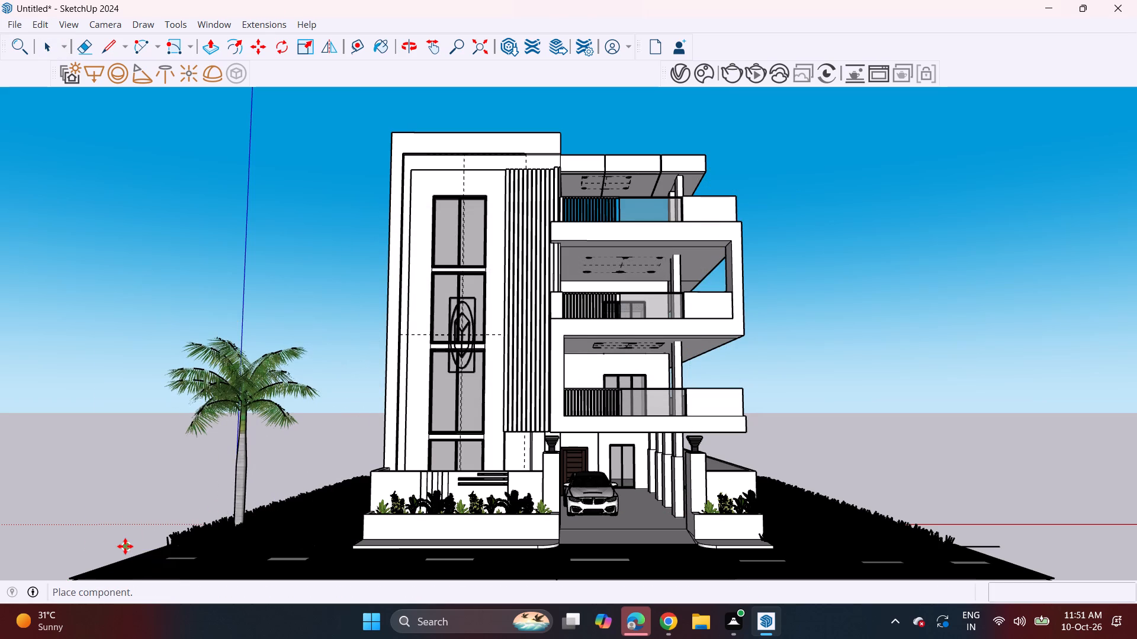
Move the palm tree about 8' so its trunk stands at the front of the grass strip.
{"action": "scroll", "coordinate": [299, 482], "scroll_direction": "up", "scroll_amount": 2}
{"action": "left_click", "coordinate": [232, 529]}
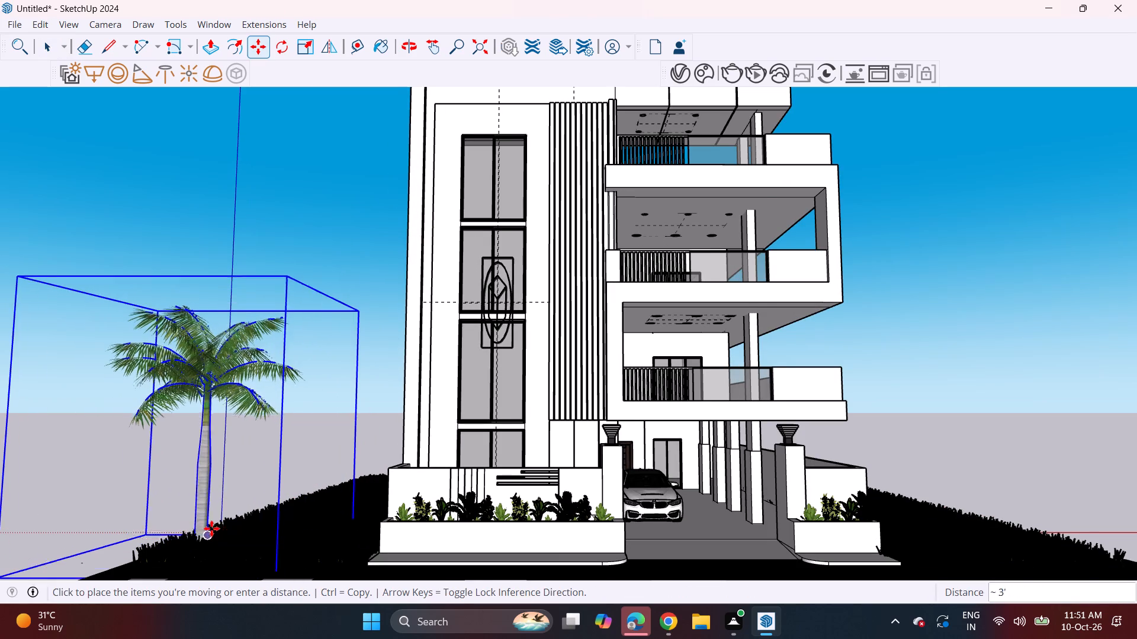
{"action": "scroll", "coordinate": [211, 527], "scroll_direction": "down", "scroll_amount": 5}
{"action": "middle_click_drag", "start_coordinate": [210, 522], "coordinate": [303, 471], "text": "shift"}
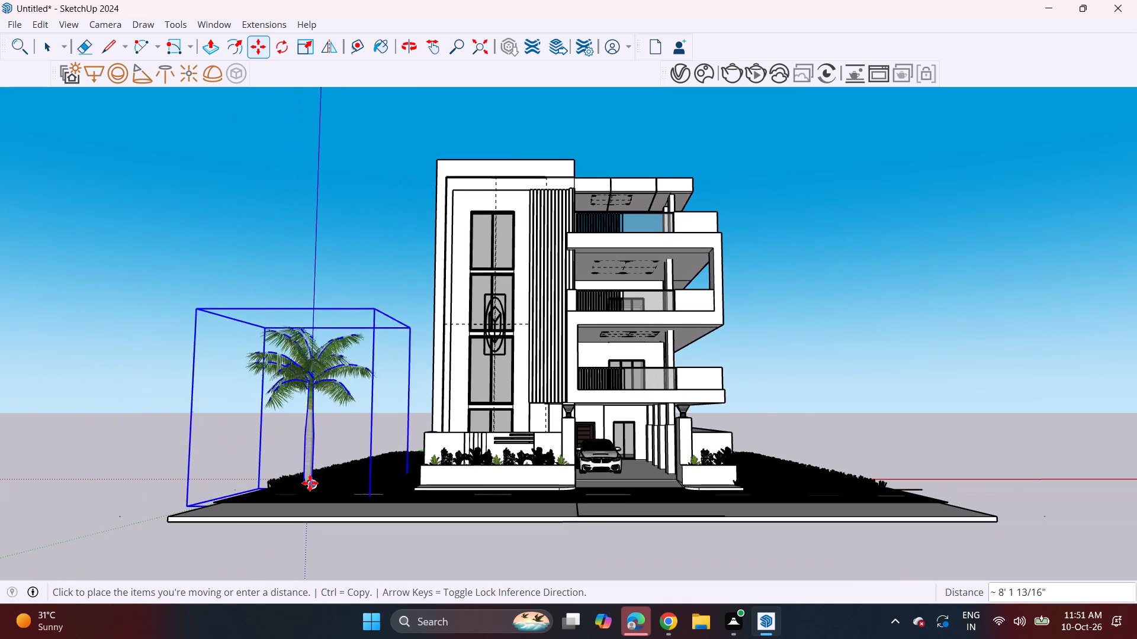
{"action": "double_click", "coordinate": [305, 490]}
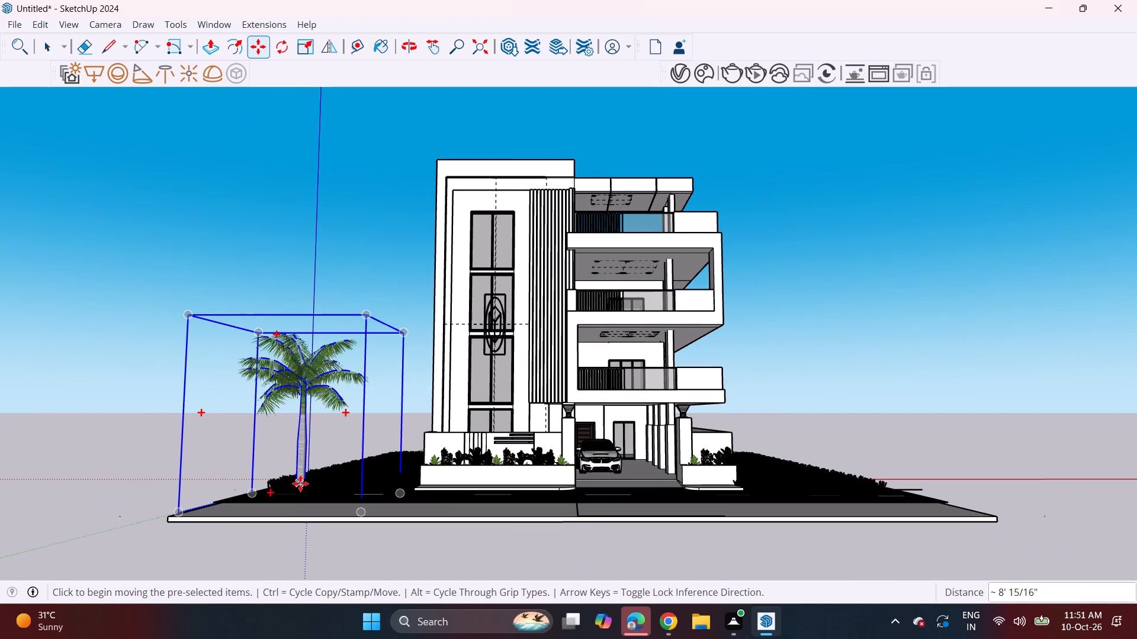
Copy the palm tree about 10' 2" toward the building, onto the same grass strip.
{"action": "left_click", "coordinate": [300, 483]}
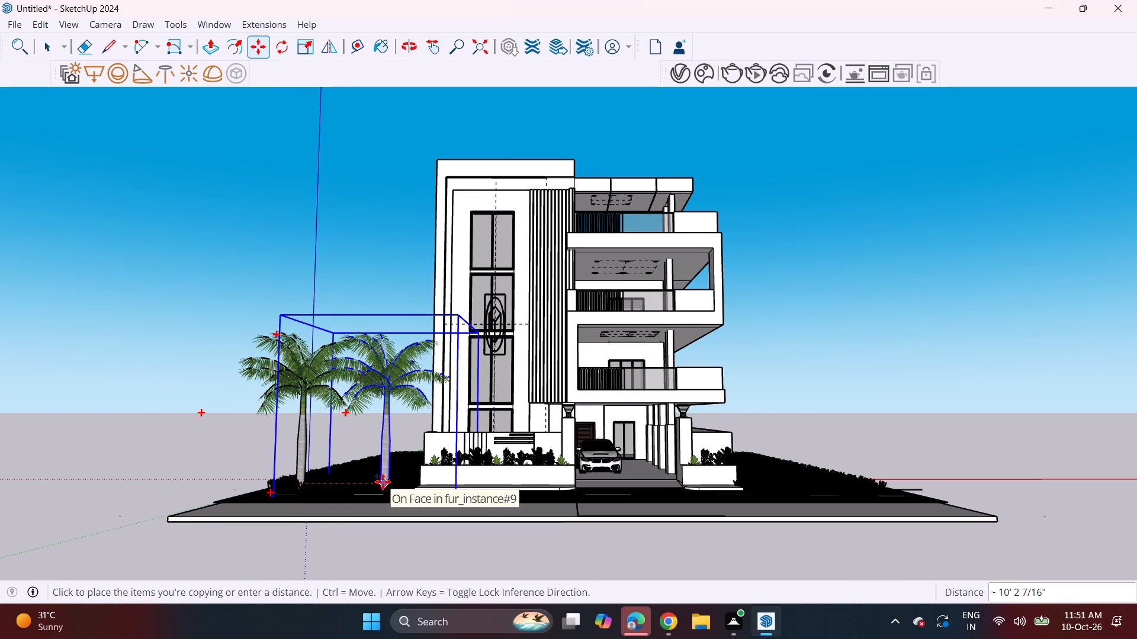
{"action": "left_click", "coordinate": [383, 482]}
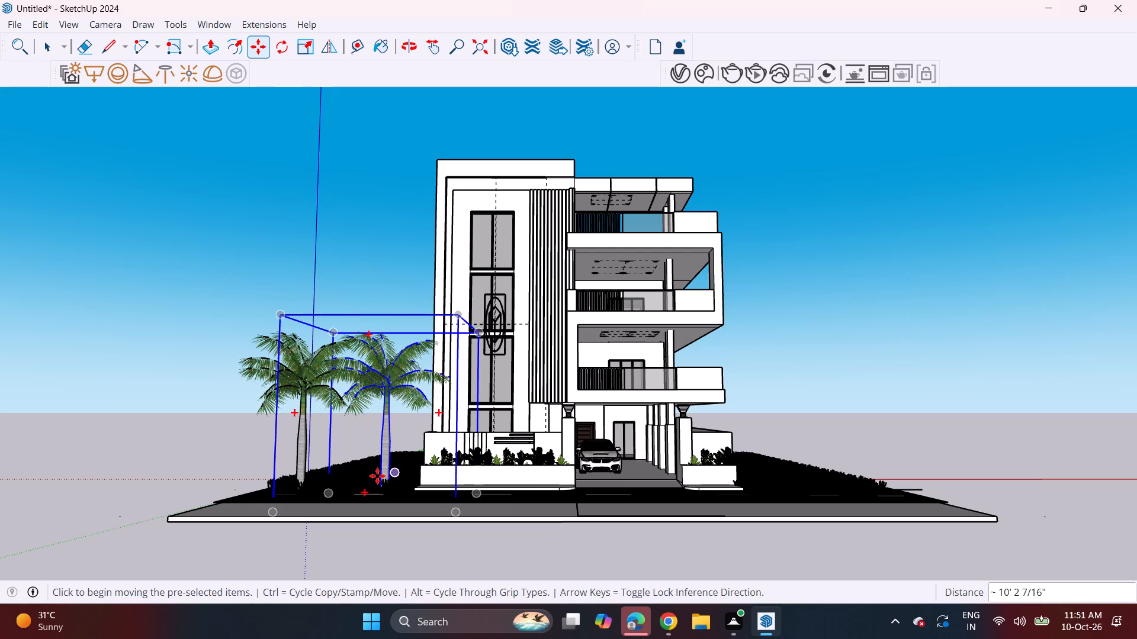
Copy the palm nearer the building about 47' 10" along the red axis to the opposite strip, and copy that one about 9' outward.
{"action": "key", "text": "space"}
{"action": "left_click", "coordinate": [388, 466]}
{"action": "left_click", "coordinate": [384, 469]}
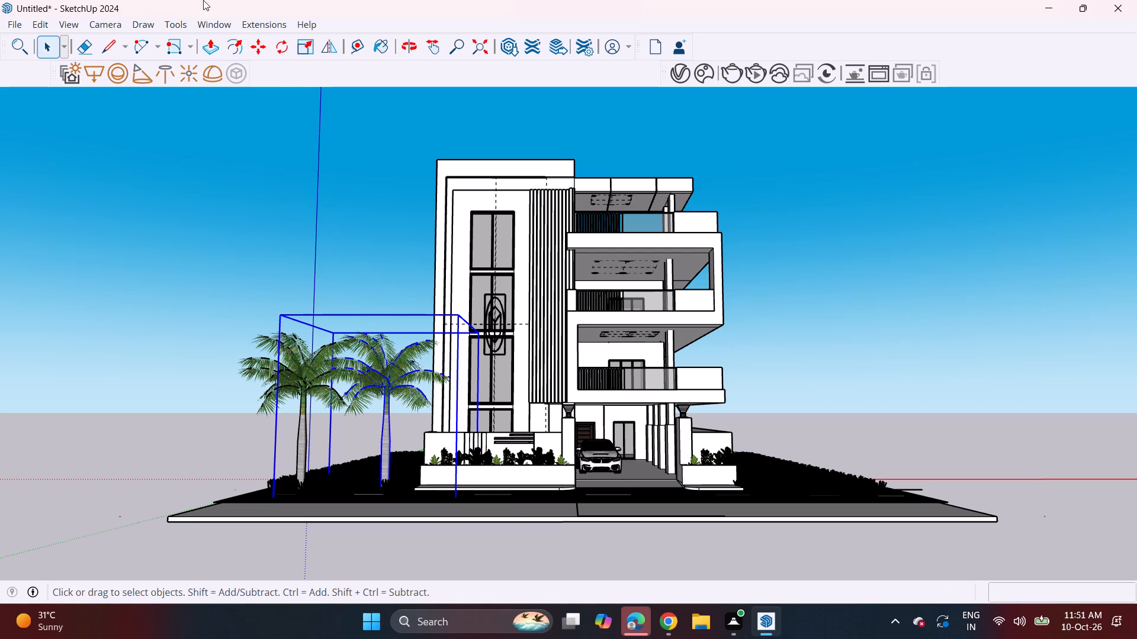
{"action": "left_click", "coordinate": [266, 41]}
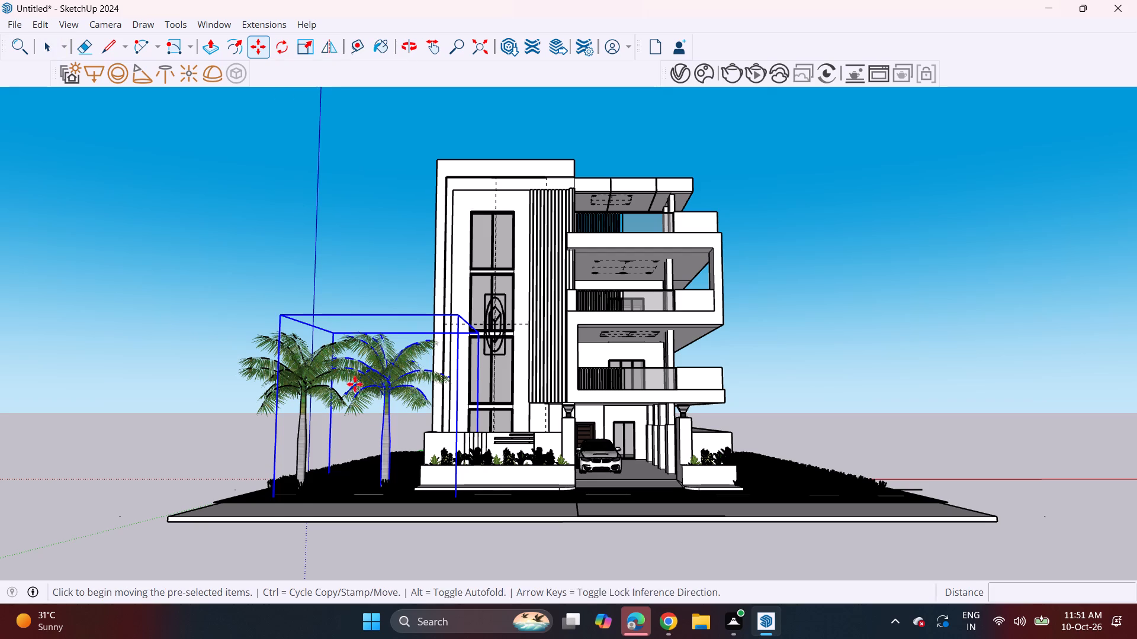
{"action": "left_click", "coordinate": [379, 458]}
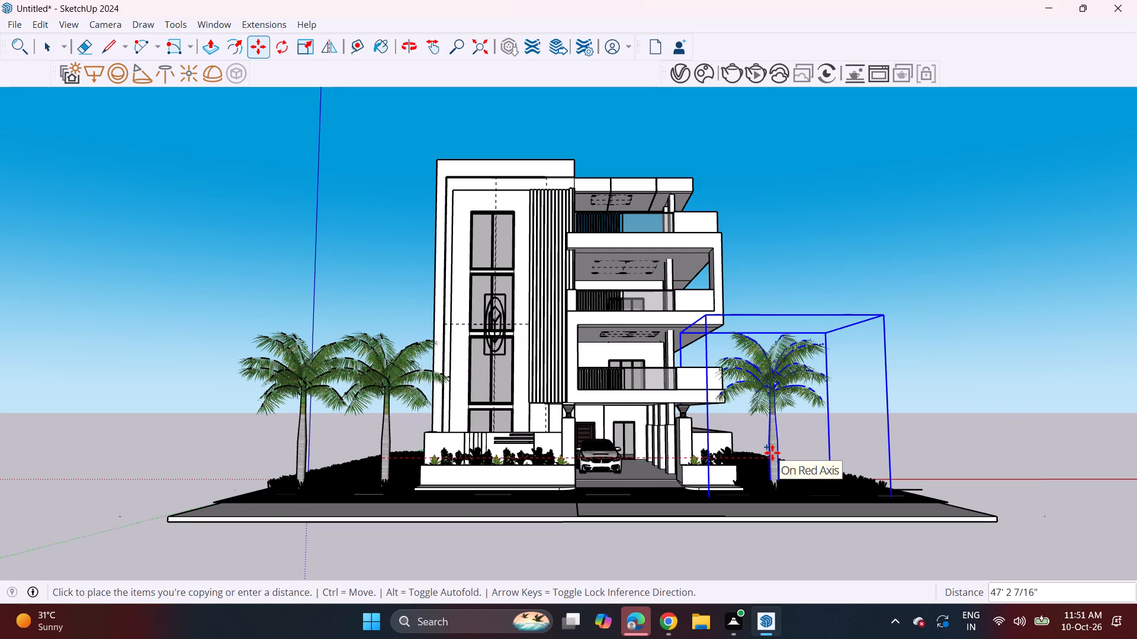
{"action": "left_click", "coordinate": [778, 453]}
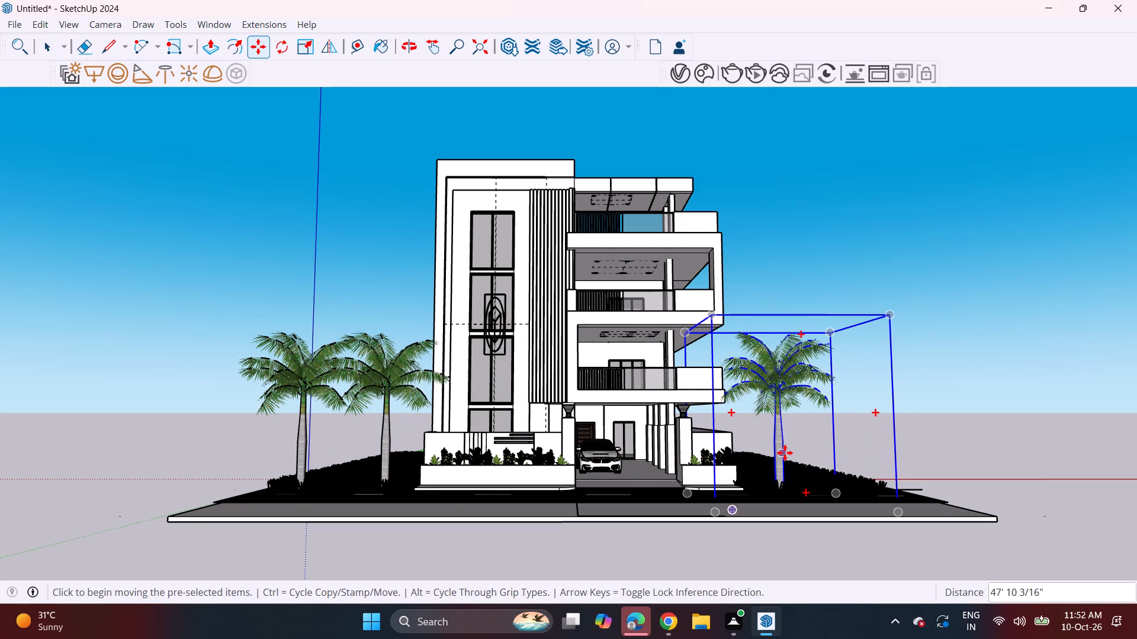
{"action": "left_click", "coordinate": [785, 453]}
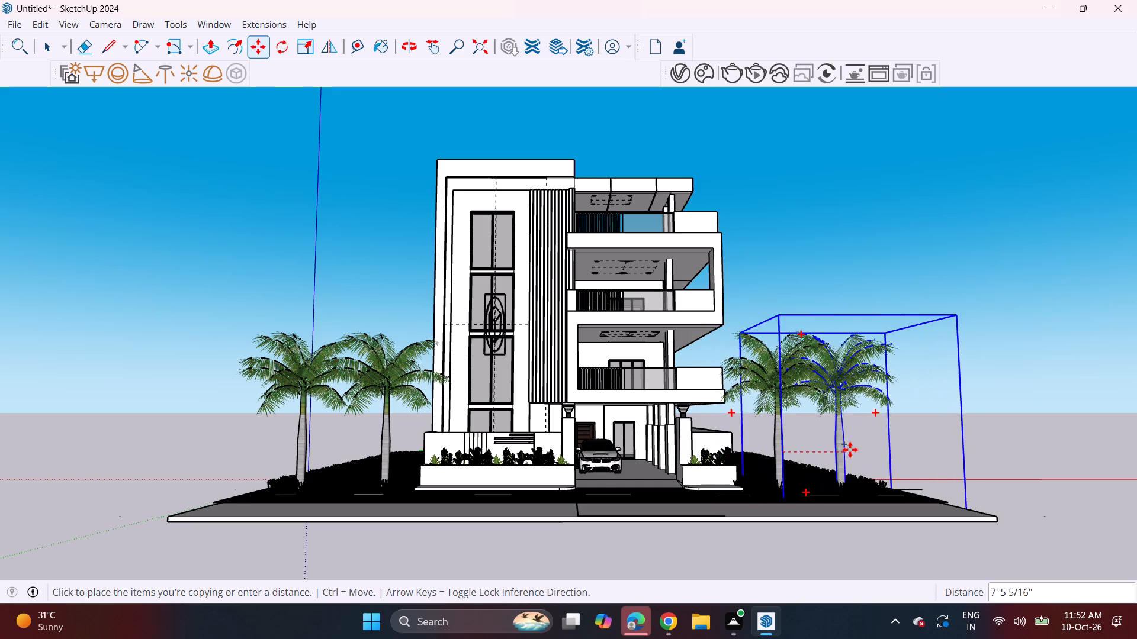
{"action": "left_click", "coordinate": [857, 450]}
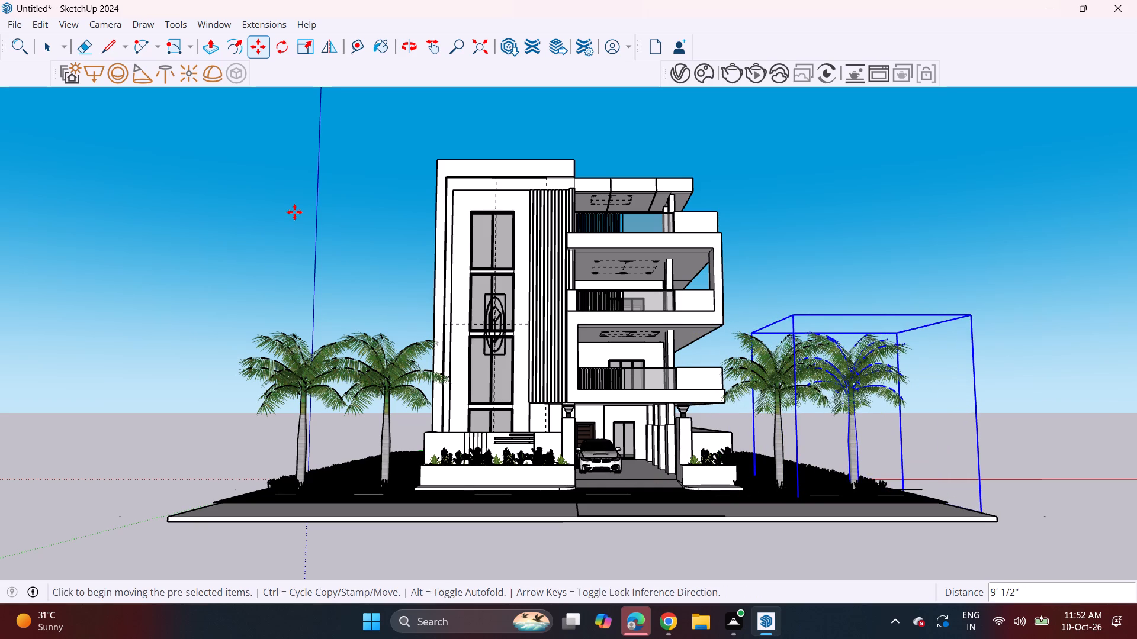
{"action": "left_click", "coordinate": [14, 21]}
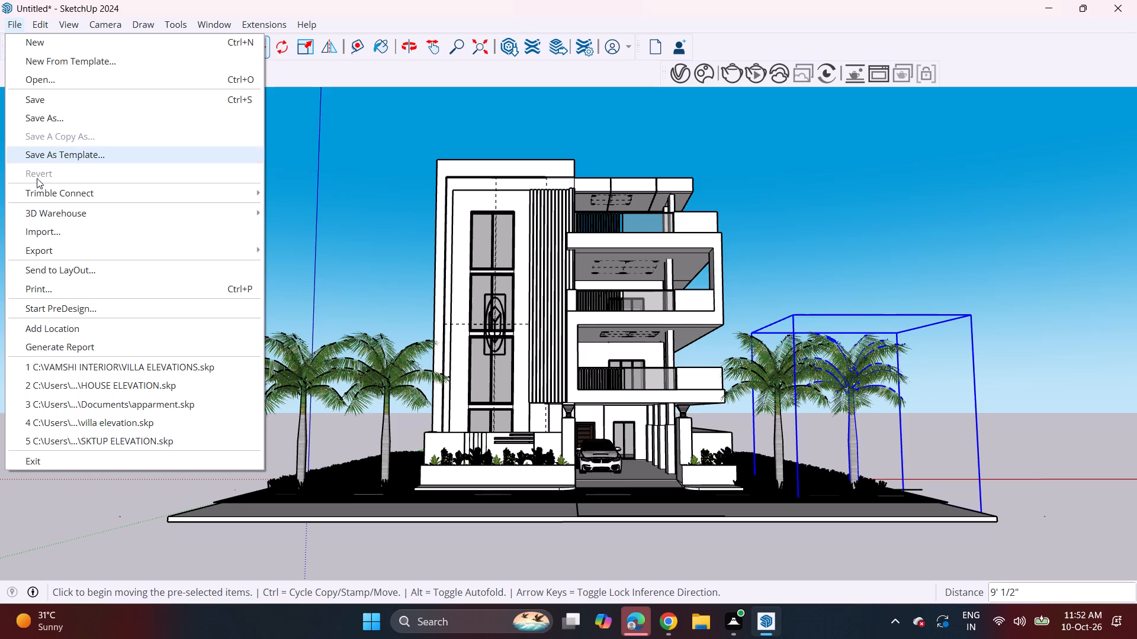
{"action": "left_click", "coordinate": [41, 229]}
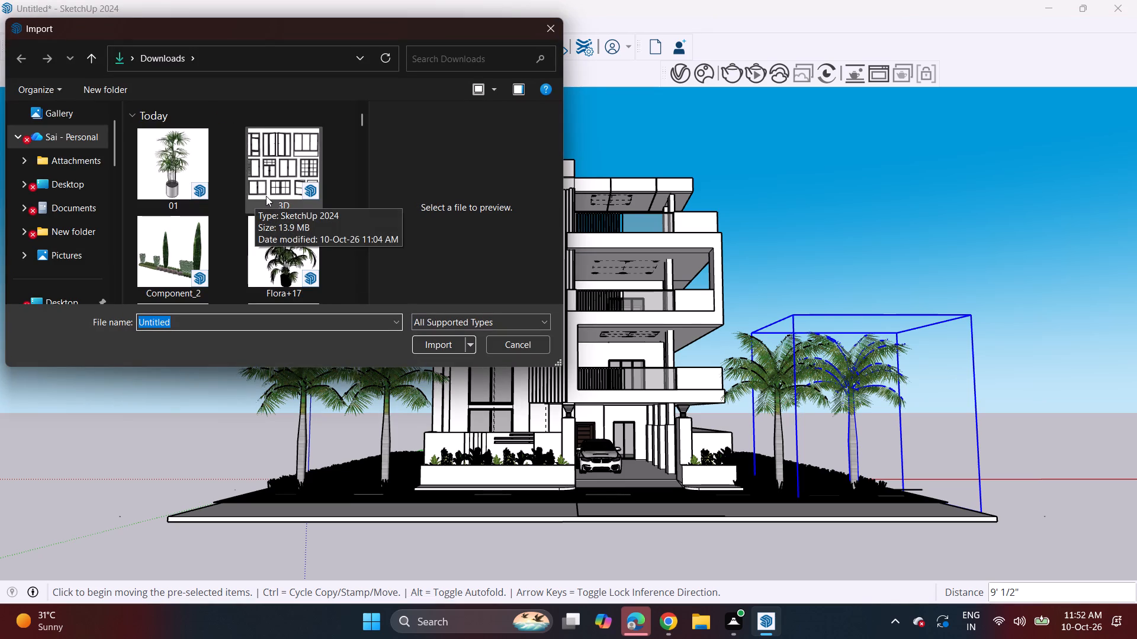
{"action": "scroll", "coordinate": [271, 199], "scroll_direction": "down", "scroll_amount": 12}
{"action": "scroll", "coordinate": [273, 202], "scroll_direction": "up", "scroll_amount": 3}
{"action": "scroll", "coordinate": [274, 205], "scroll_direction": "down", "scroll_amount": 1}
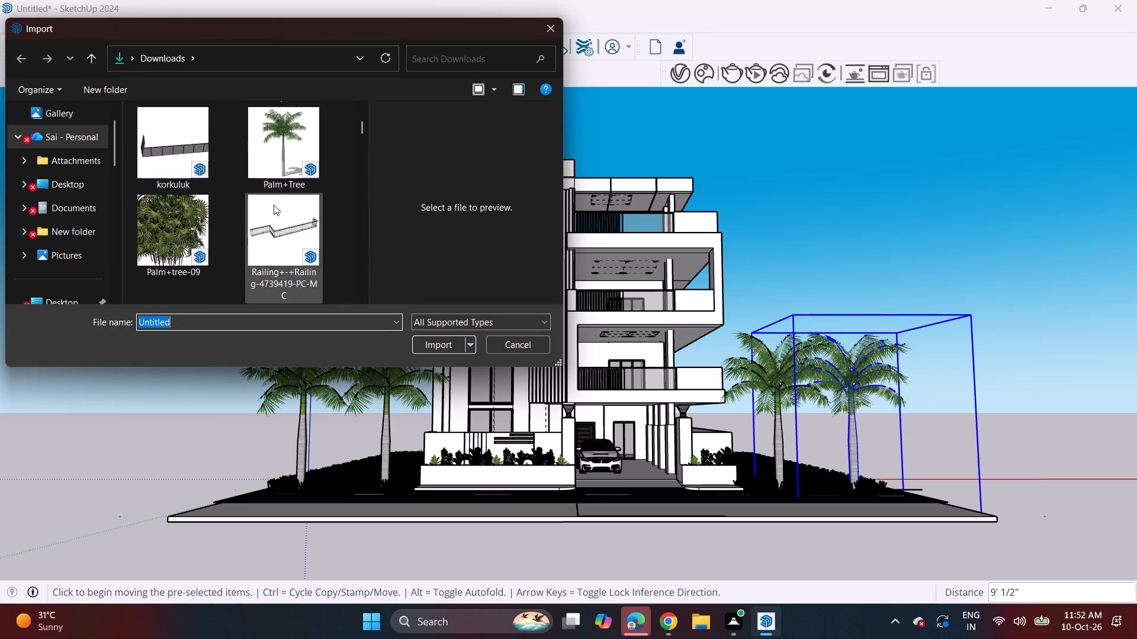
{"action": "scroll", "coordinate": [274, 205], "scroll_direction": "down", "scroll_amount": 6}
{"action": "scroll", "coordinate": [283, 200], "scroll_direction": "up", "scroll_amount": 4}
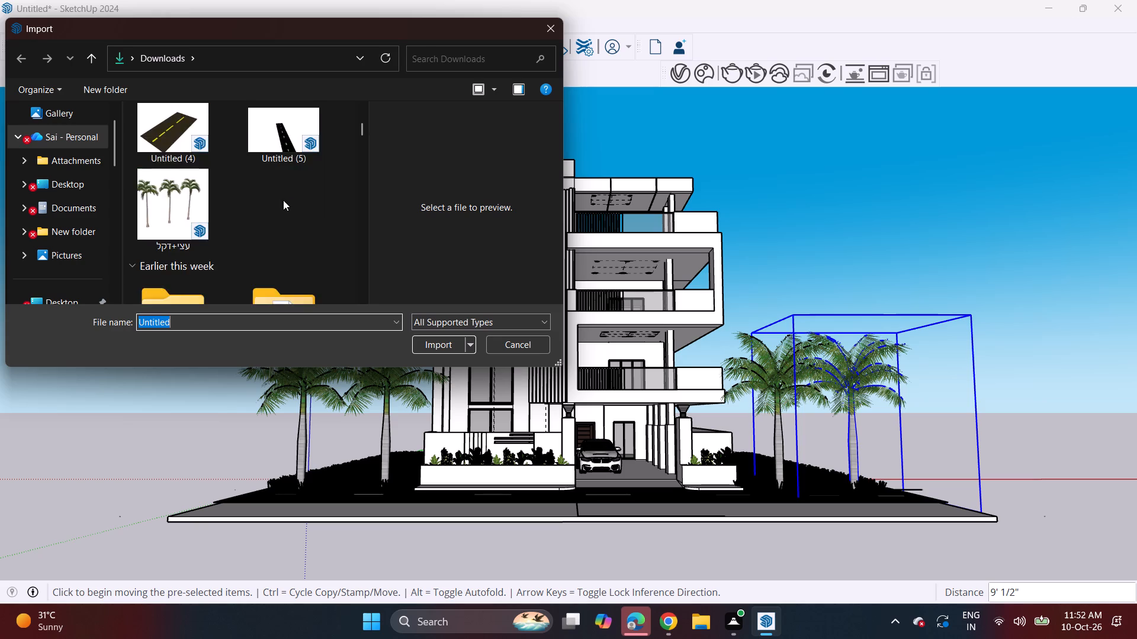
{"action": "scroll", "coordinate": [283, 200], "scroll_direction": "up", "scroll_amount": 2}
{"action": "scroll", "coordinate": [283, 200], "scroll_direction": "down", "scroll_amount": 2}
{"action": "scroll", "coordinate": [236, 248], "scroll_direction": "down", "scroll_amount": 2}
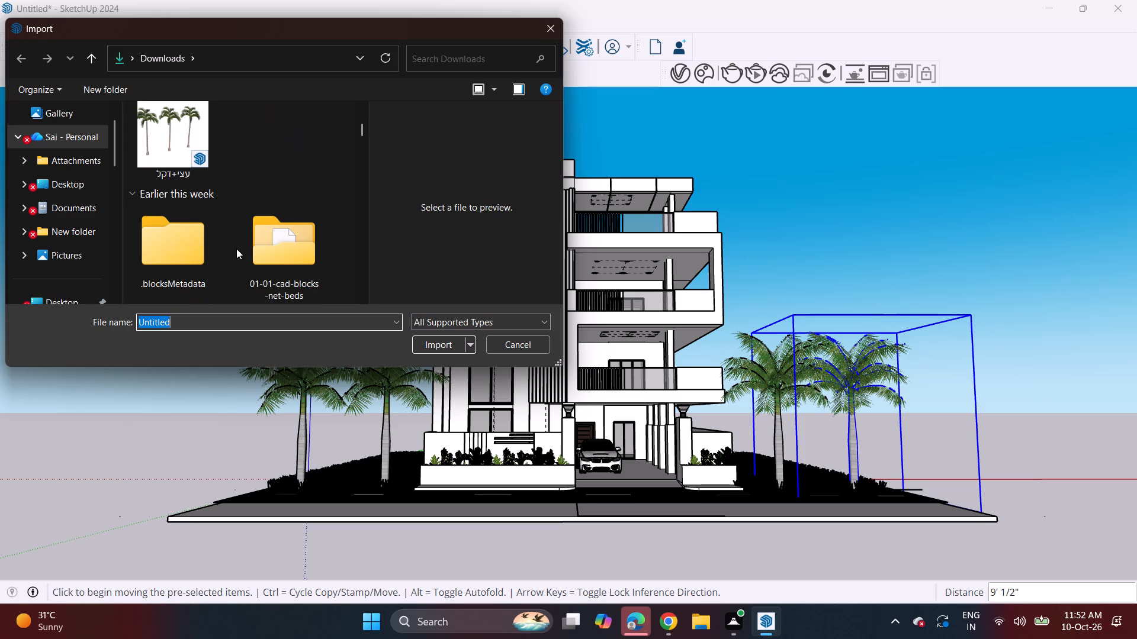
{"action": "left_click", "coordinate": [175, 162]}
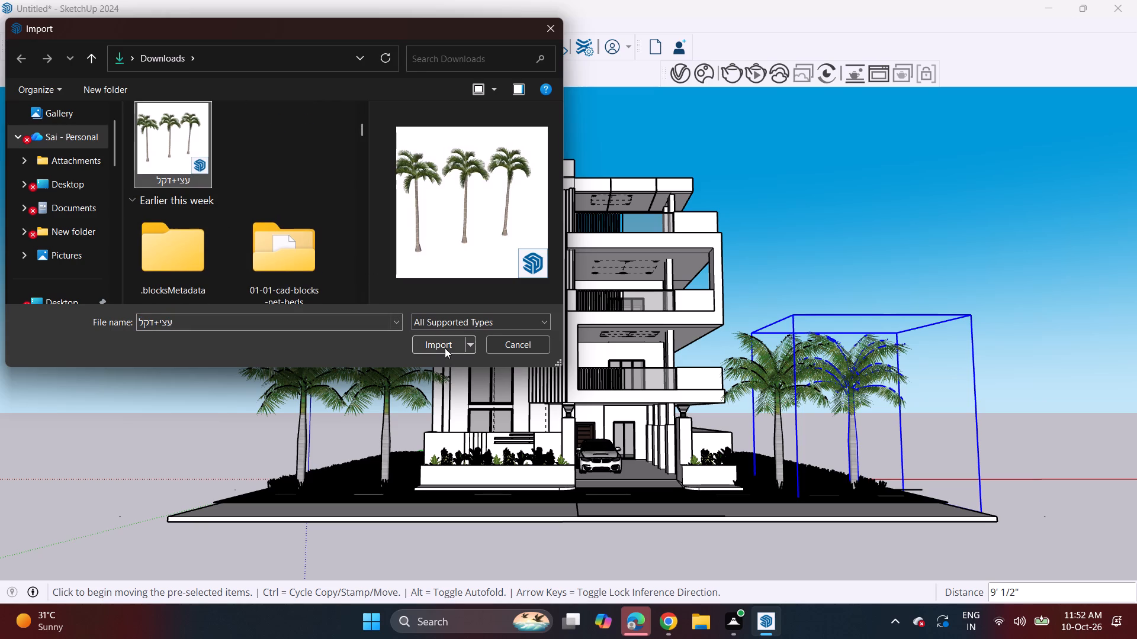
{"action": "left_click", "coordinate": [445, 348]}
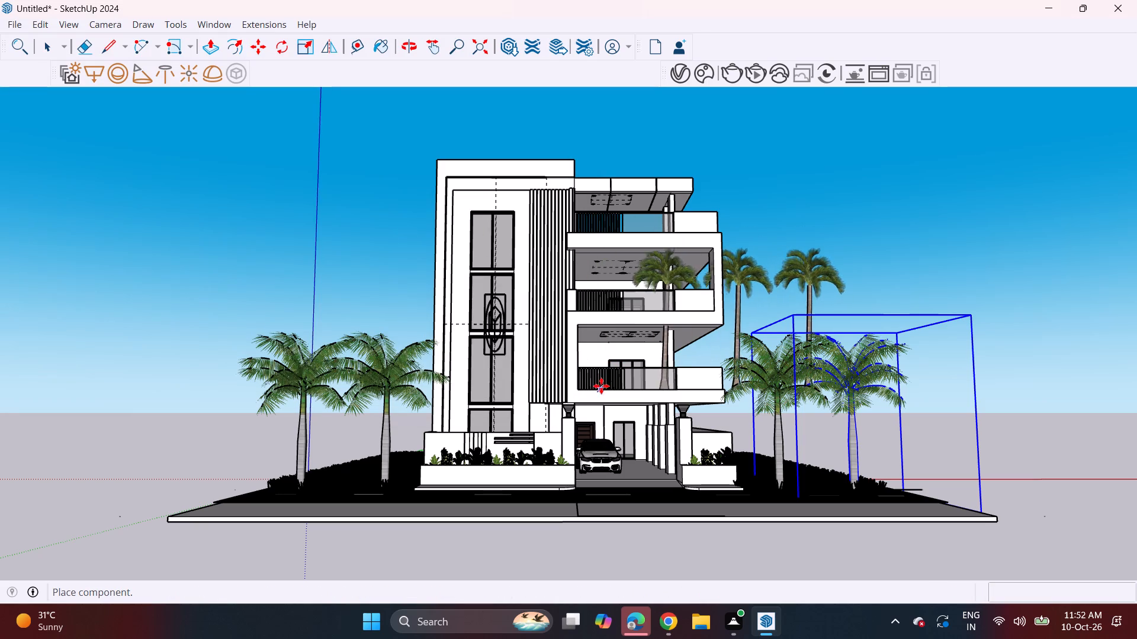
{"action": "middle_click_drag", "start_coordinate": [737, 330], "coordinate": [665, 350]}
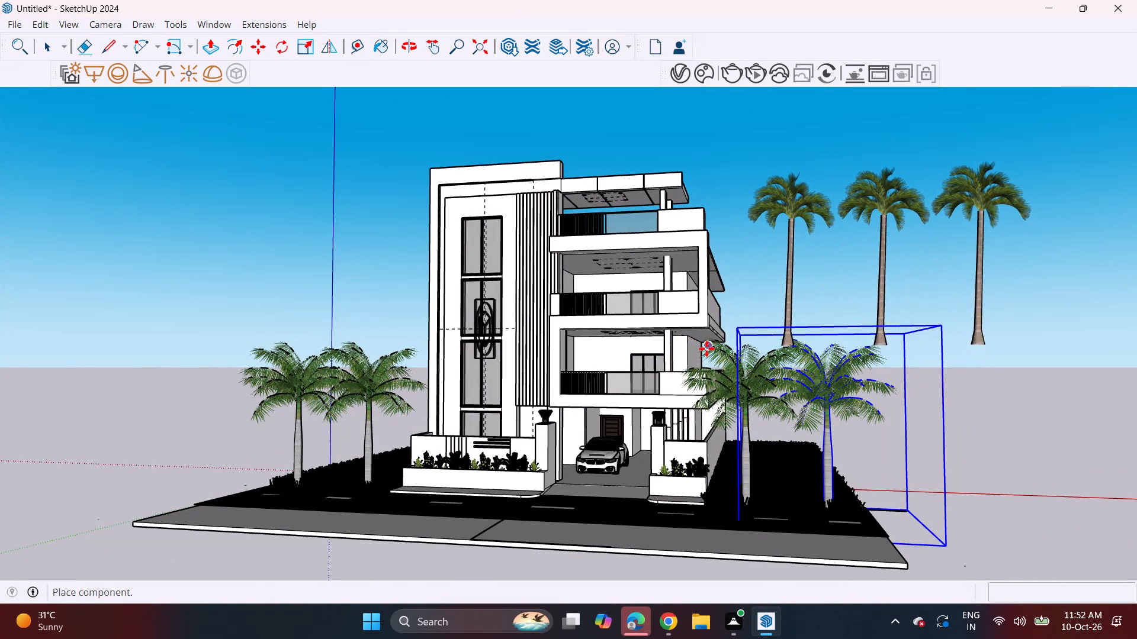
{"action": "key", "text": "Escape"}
Clear the palm selection and examine the building's front view with the palm trees on both sides.
{"action": "middle_click_drag", "start_coordinate": [553, 402], "coordinate": [638, 396]}
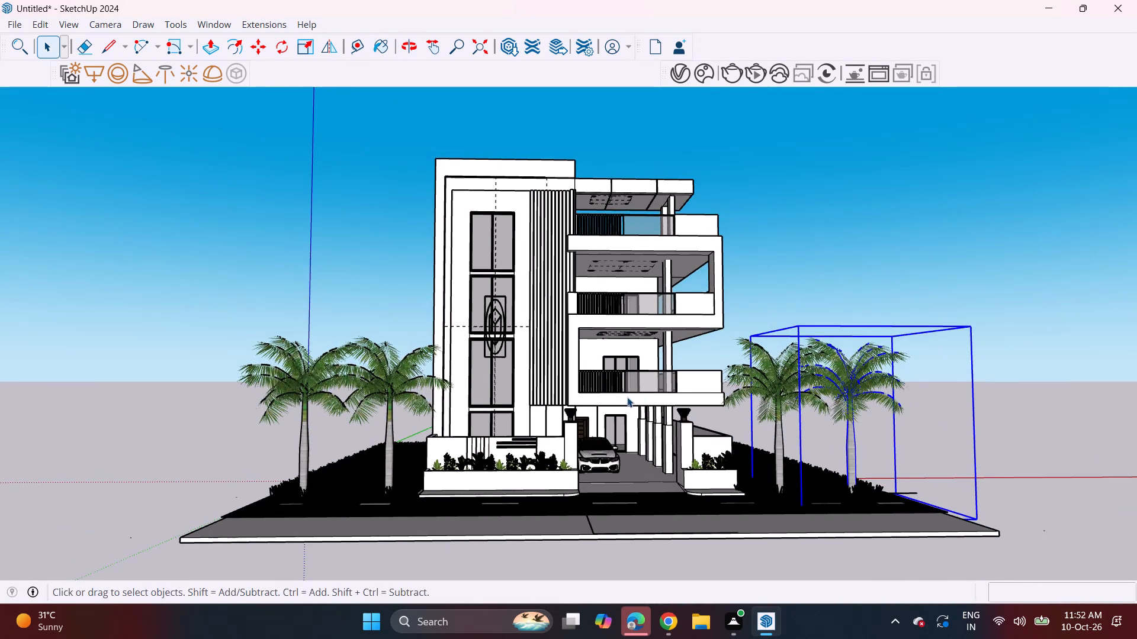
{"action": "middle_click_drag", "start_coordinate": [627, 397], "coordinate": [554, 441], "text": "shift"}
{"action": "middle_click_drag", "start_coordinate": [599, 443], "coordinate": [600, 423]}
{"action": "scroll", "coordinate": [600, 423], "scroll_direction": "down", "scroll_amount": 2}
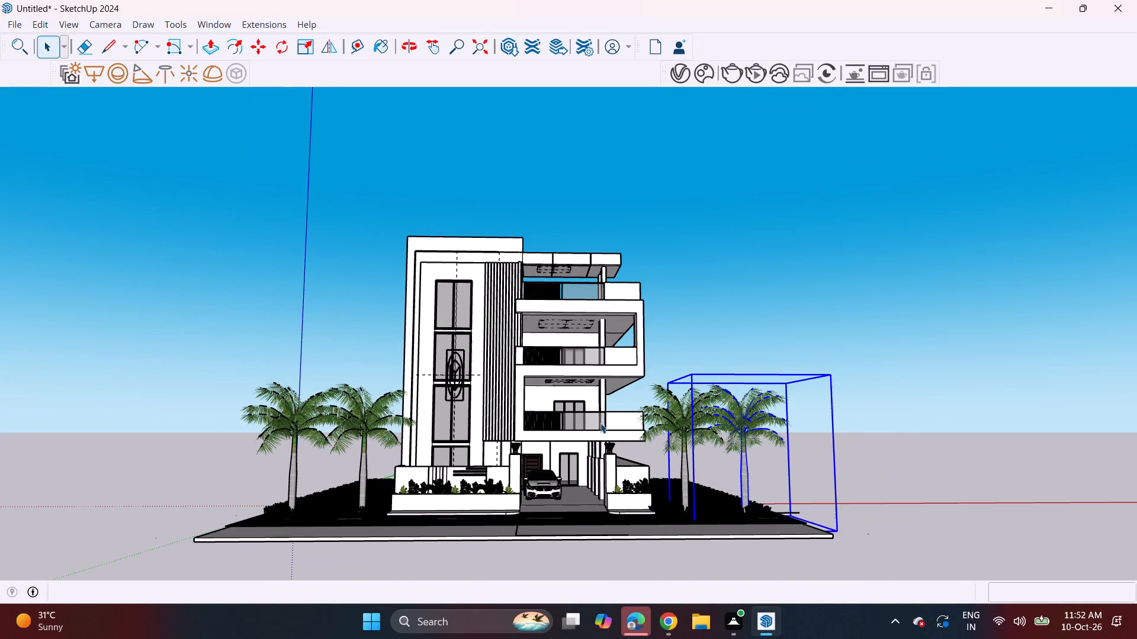
{"action": "key", "text": "space"}
{"action": "left_click", "coordinate": [844, 406]}
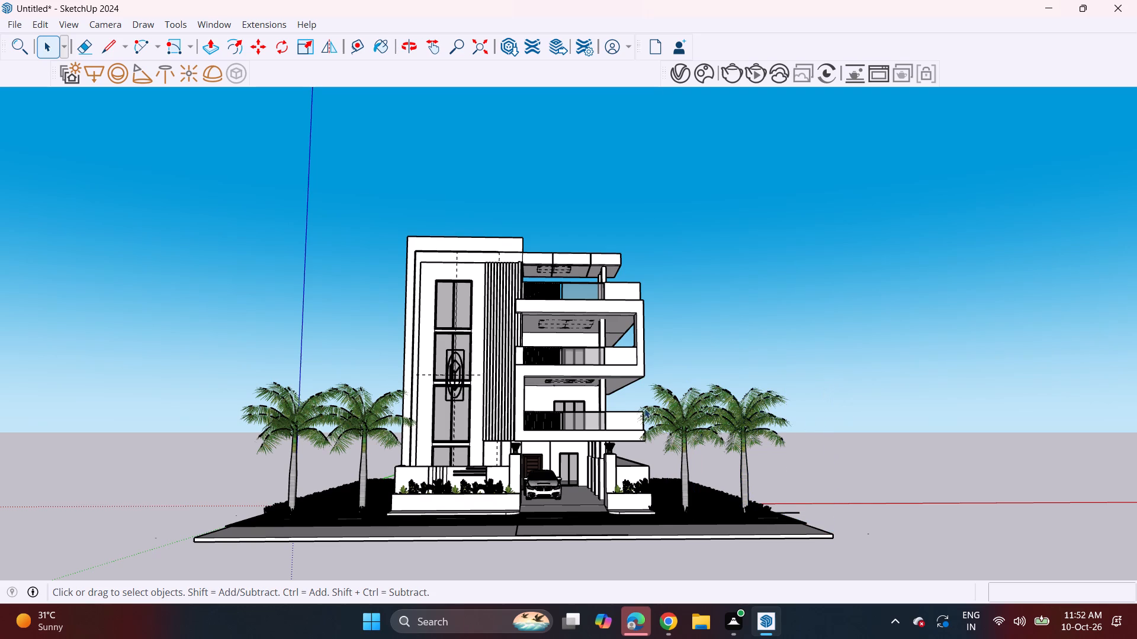
{"action": "middle_click_drag", "start_coordinate": [644, 414], "coordinate": [641, 440]}
{"action": "scroll", "coordinate": [567, 444], "scroll_direction": "up", "scroll_amount": 3}
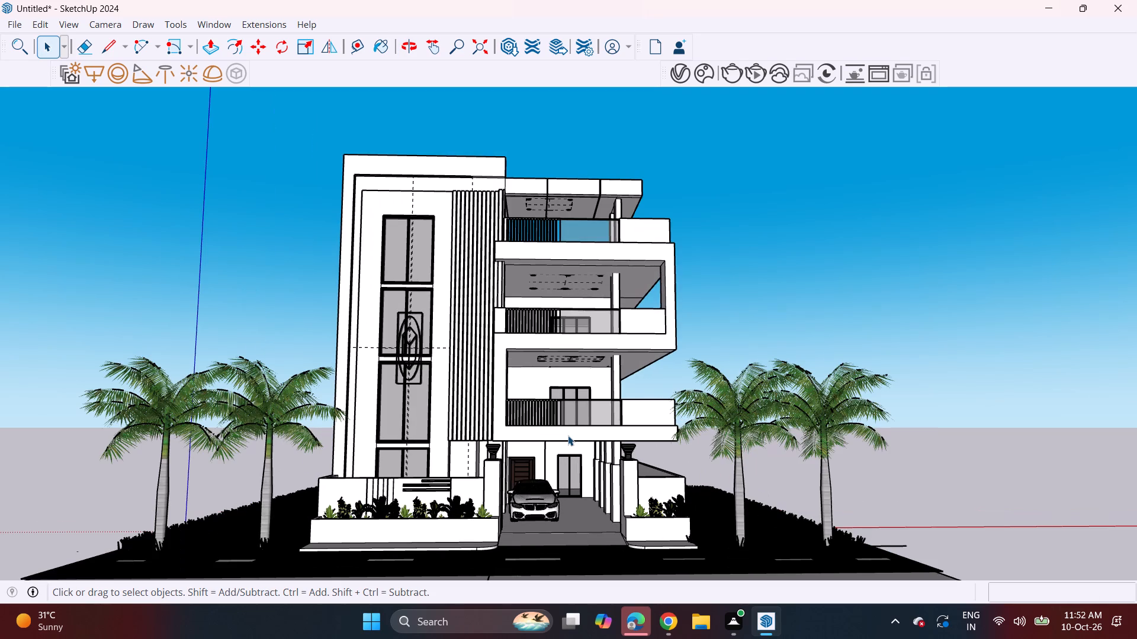
{"action": "middle_click_drag", "start_coordinate": [564, 437], "coordinate": [605, 443]}
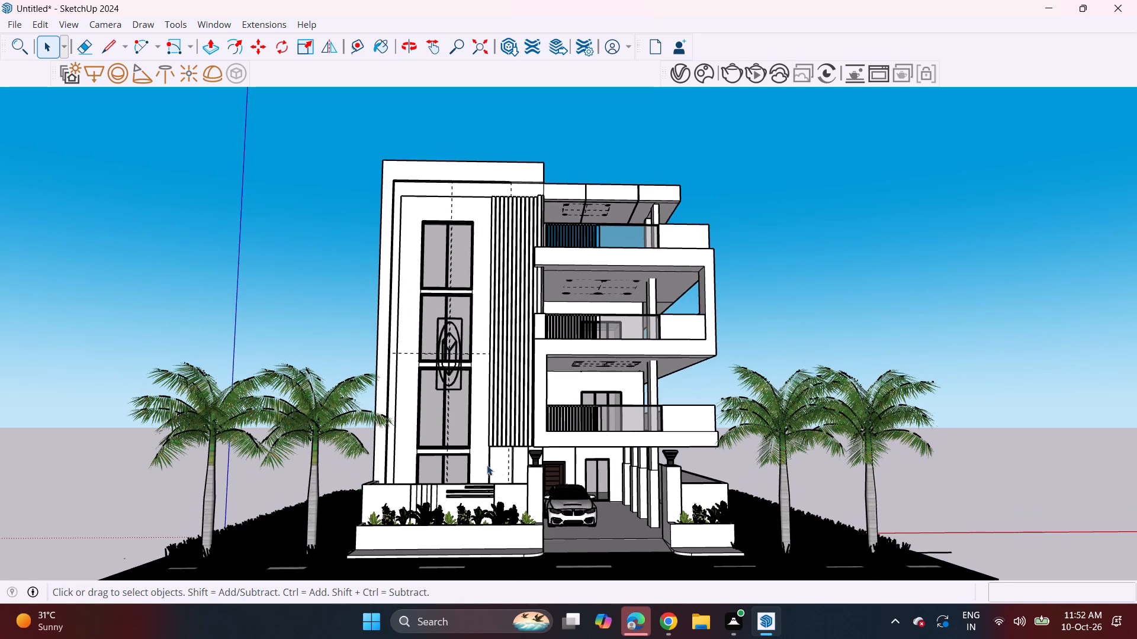
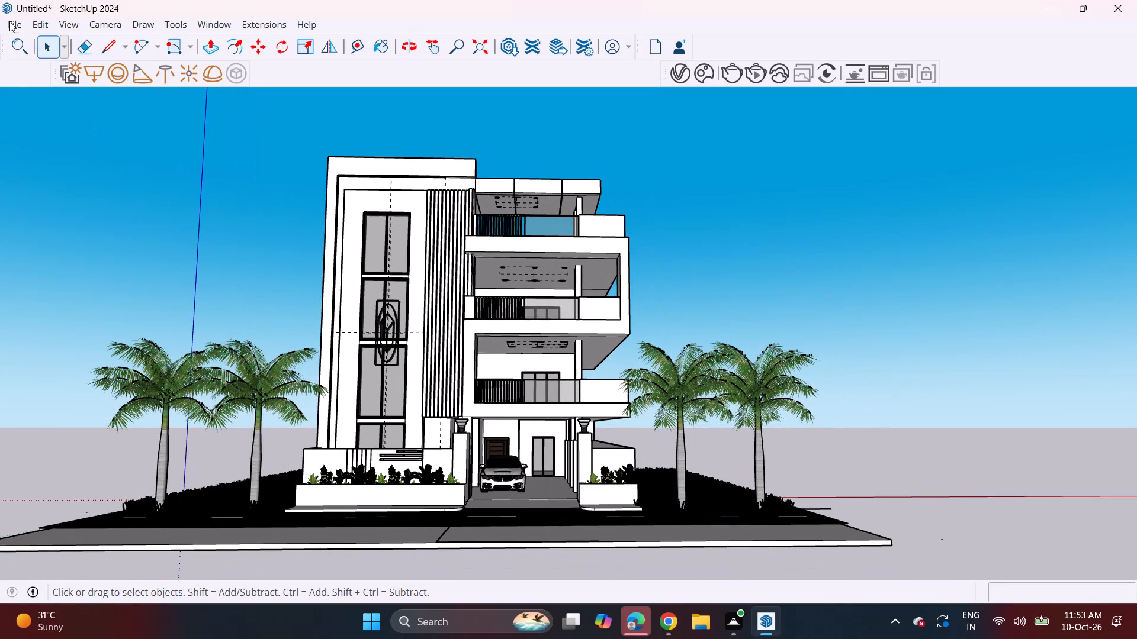
Import the Group_253 street light model from Downloads and place it on the road near the outermost right-hand palm.
{"action": "left_click", "coordinate": [13, 22]}
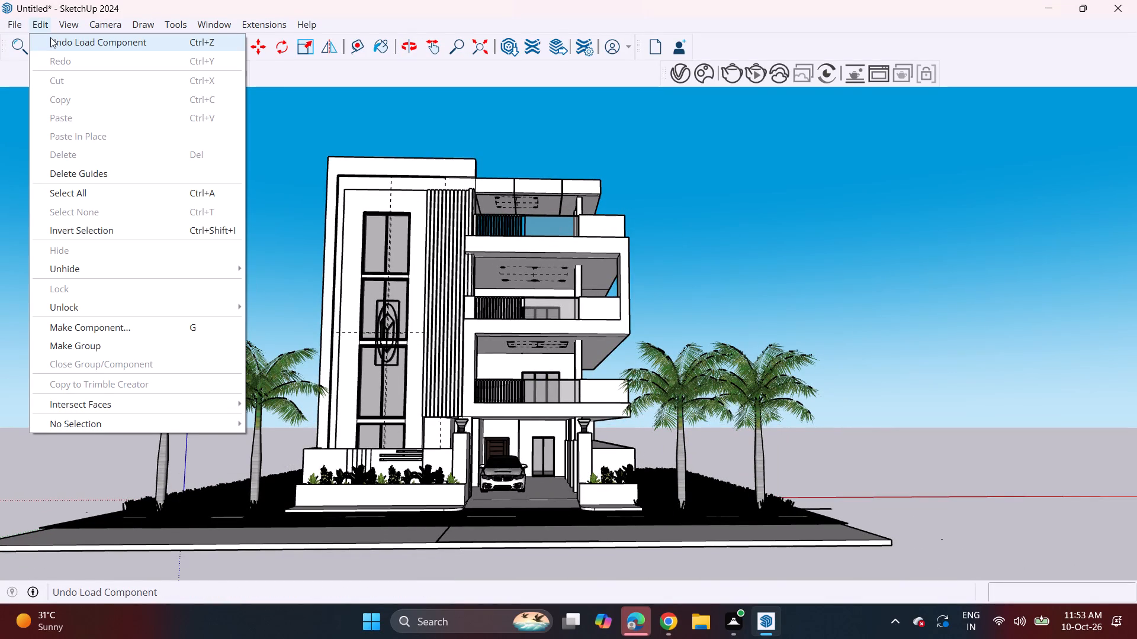
{"action": "left_click", "coordinate": [40, 236]}
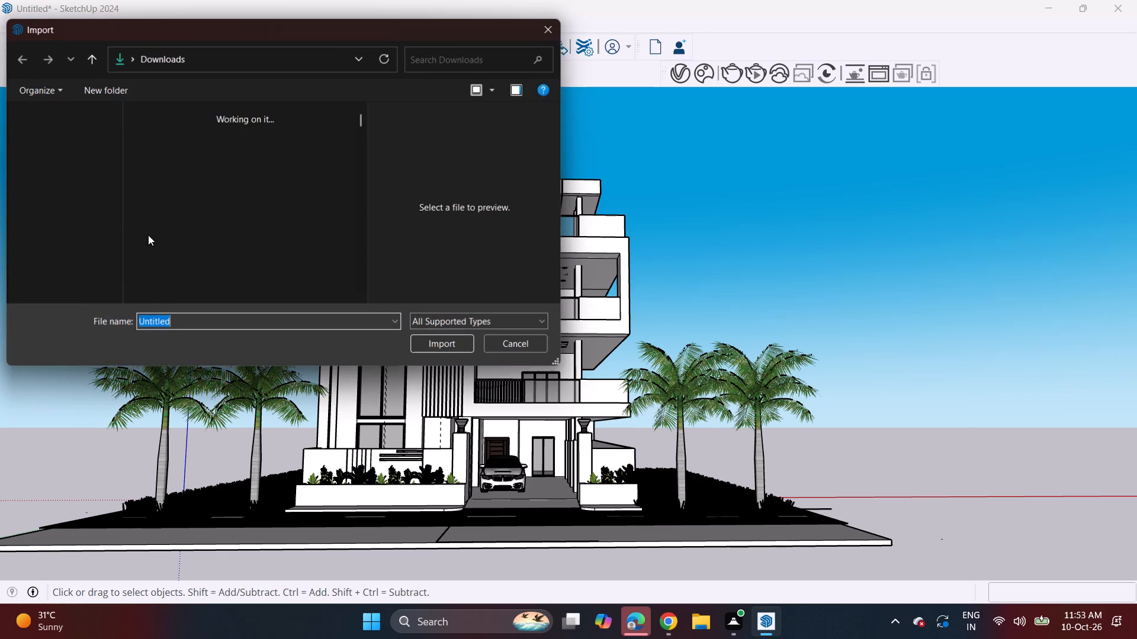
{"action": "scroll", "coordinate": [213, 230], "scroll_direction": "up", "scroll_amount": 4}
{"action": "scroll", "coordinate": [213, 230], "scroll_direction": "down", "scroll_amount": 3}
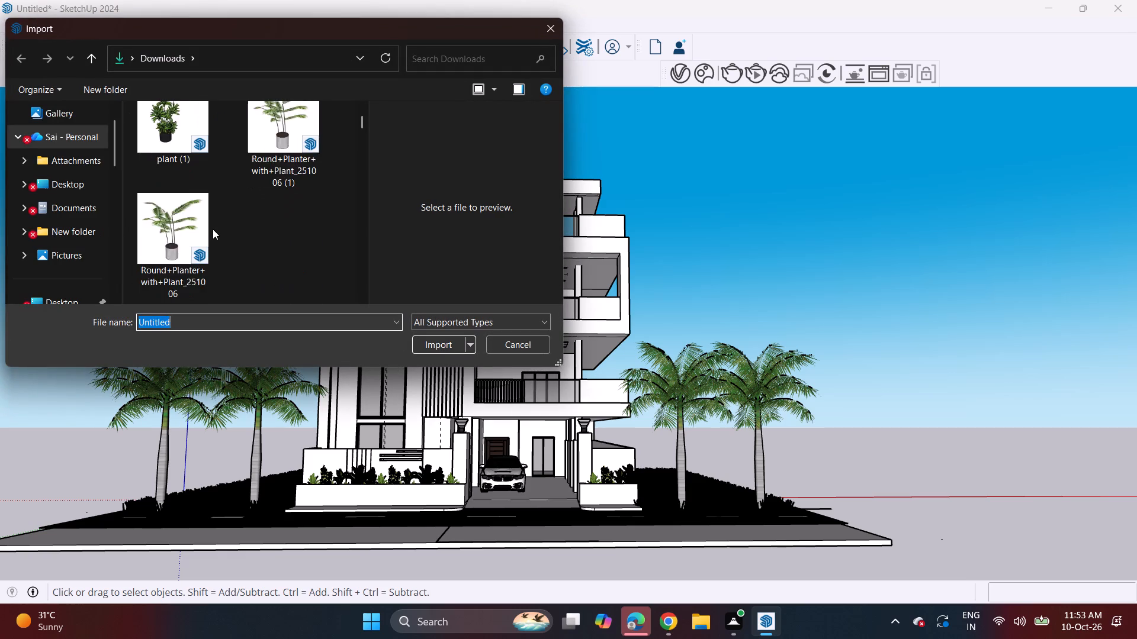
{"action": "scroll", "coordinate": [214, 227], "scroll_direction": "down", "scroll_amount": 3}
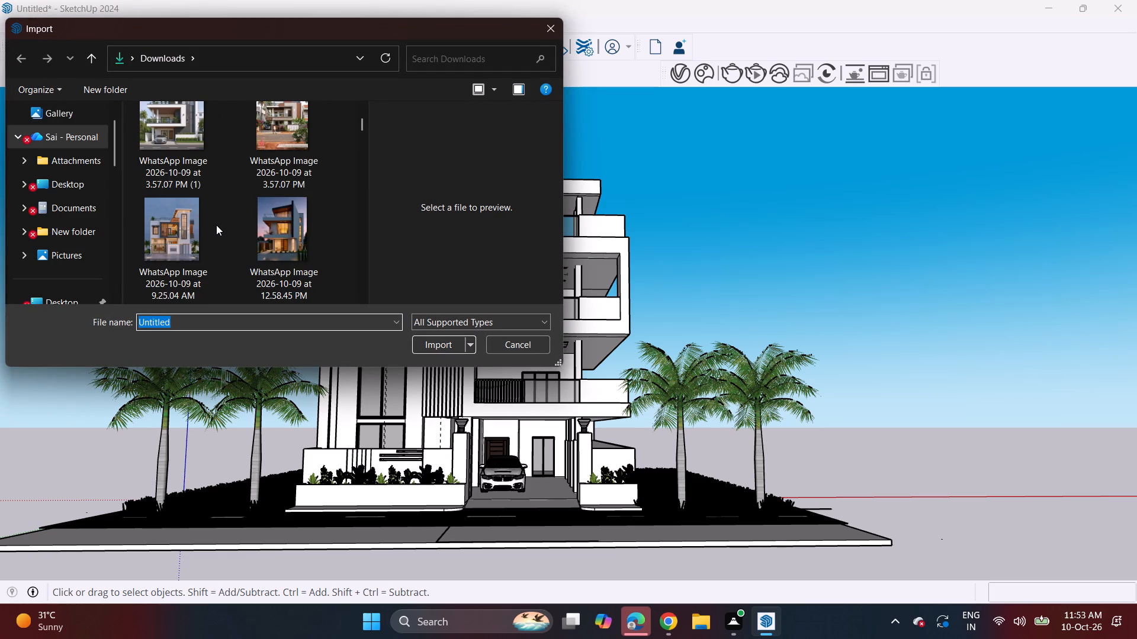
{"action": "scroll", "coordinate": [217, 222], "scroll_direction": "up", "scroll_amount": 6}
{"action": "left_click", "coordinate": [197, 227]}
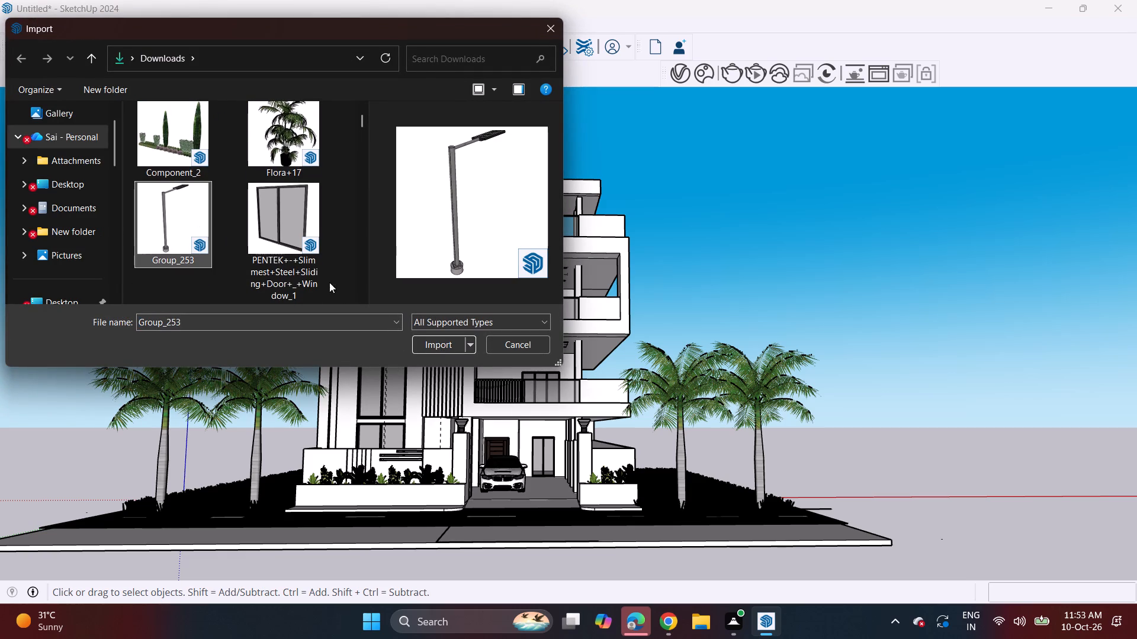
{"action": "left_click", "coordinate": [422, 344]}
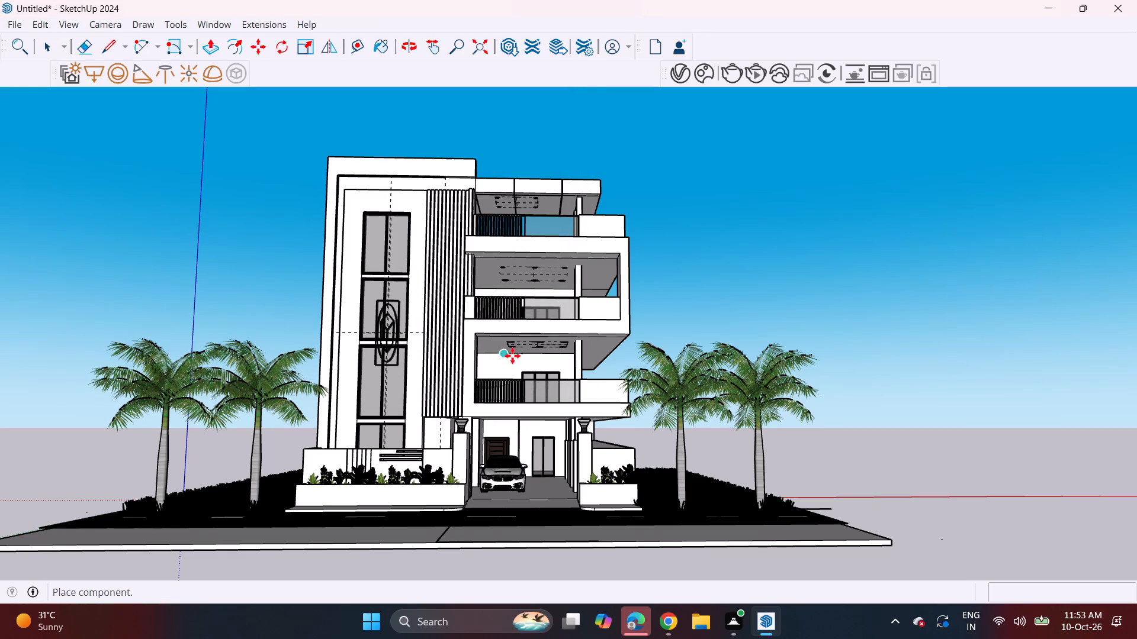
{"action": "left_click", "coordinate": [782, 531]}
Scale the street light up uniformly to bring its height closer to that of the palms.
{"action": "scroll", "coordinate": [824, 506], "scroll_direction": "up", "scroll_amount": 3}
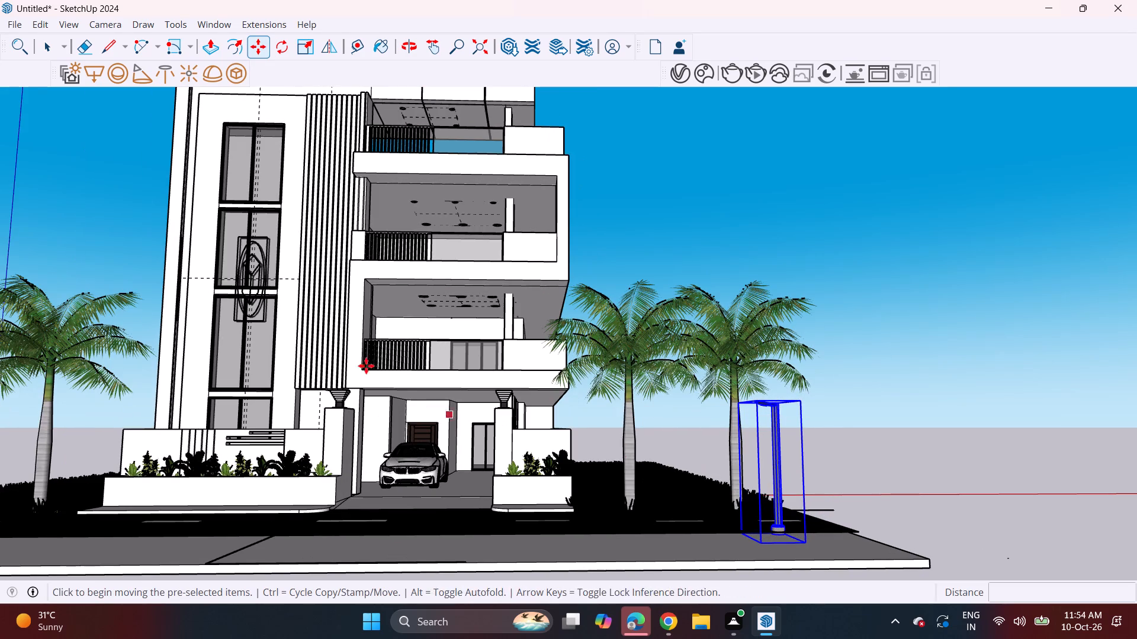
{"action": "left_click", "coordinate": [298, 53]}
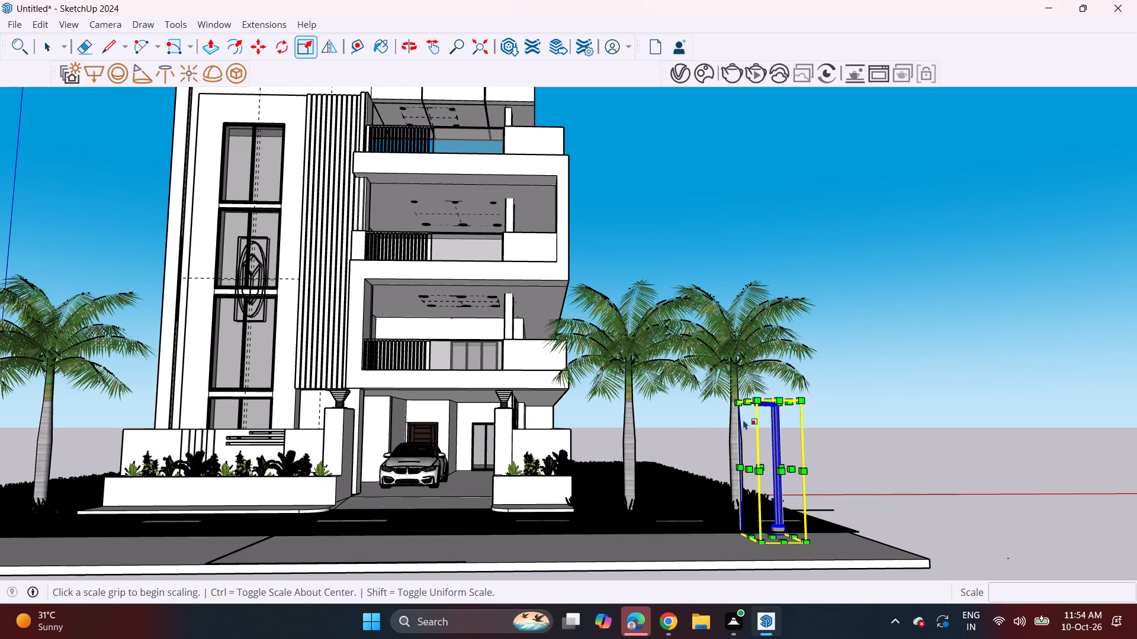
{"action": "left_click", "coordinate": [738, 404]}
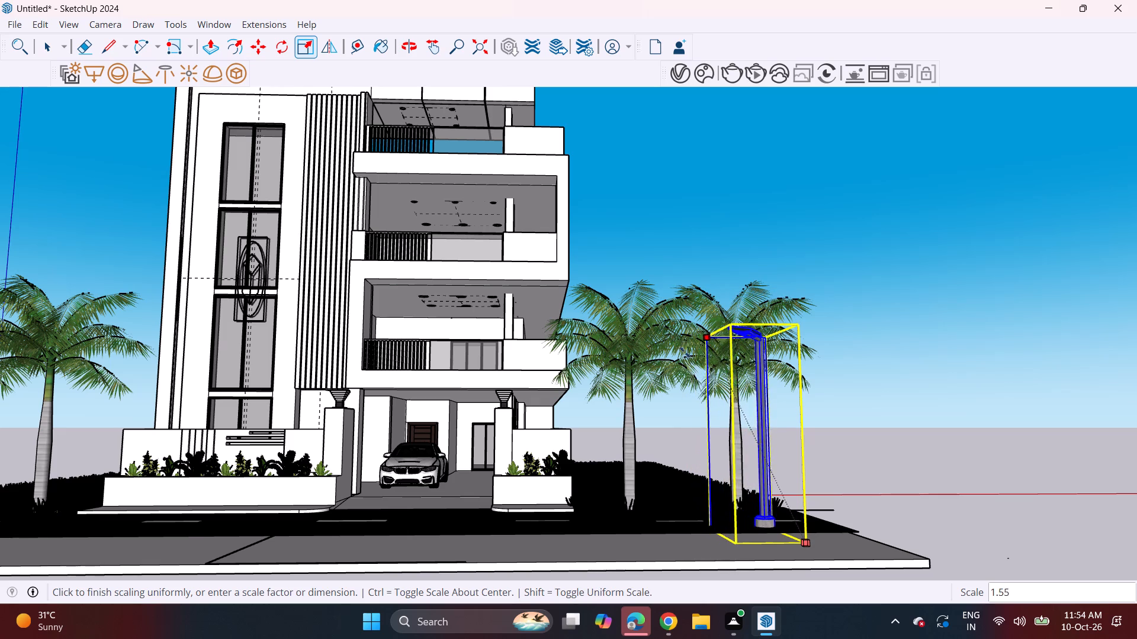
{"action": "left_click", "coordinate": [693, 374]}
Rotate the street light about 15 degrees on the ground plane.
{"action": "scroll", "coordinate": [745, 423], "scroll_direction": "down", "scroll_amount": 4}
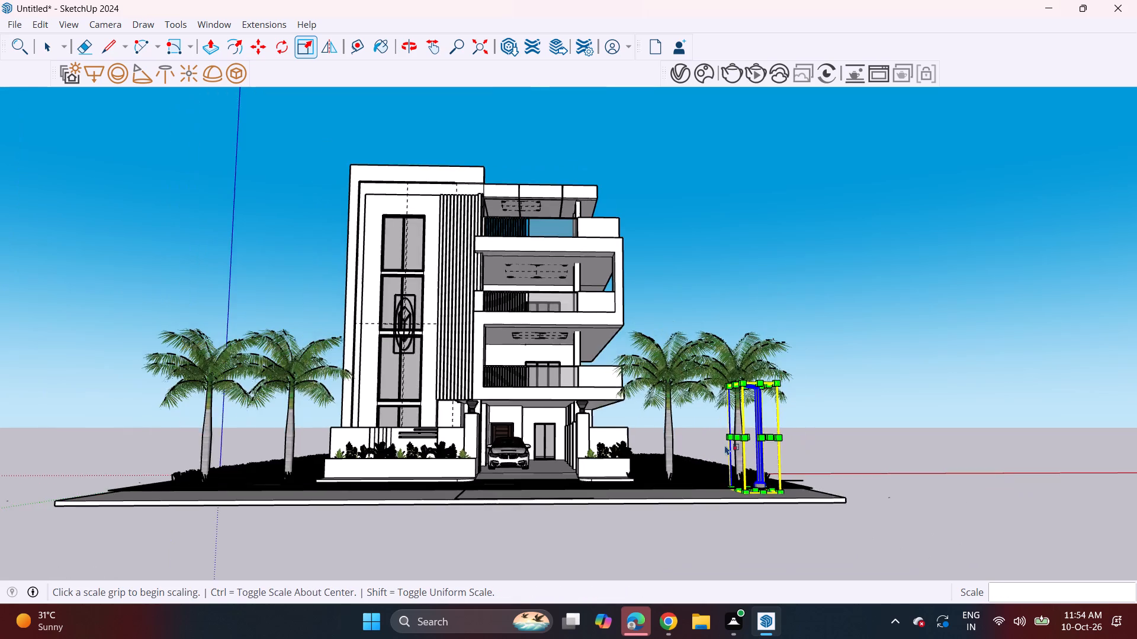
{"action": "middle_click_drag", "start_coordinate": [732, 456], "coordinate": [660, 309], "text": "shift"}
{"action": "middle_click_drag", "start_coordinate": [643, 316], "coordinate": [654, 335]}
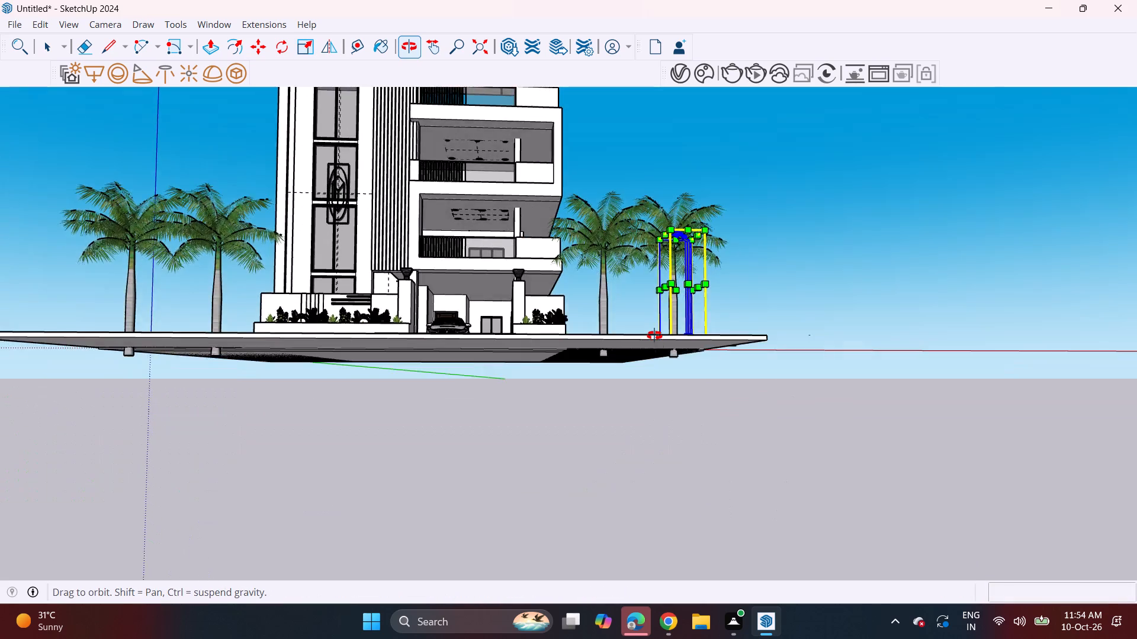
{"action": "middle_click_drag", "start_coordinate": [654, 335], "coordinate": [662, 489]}
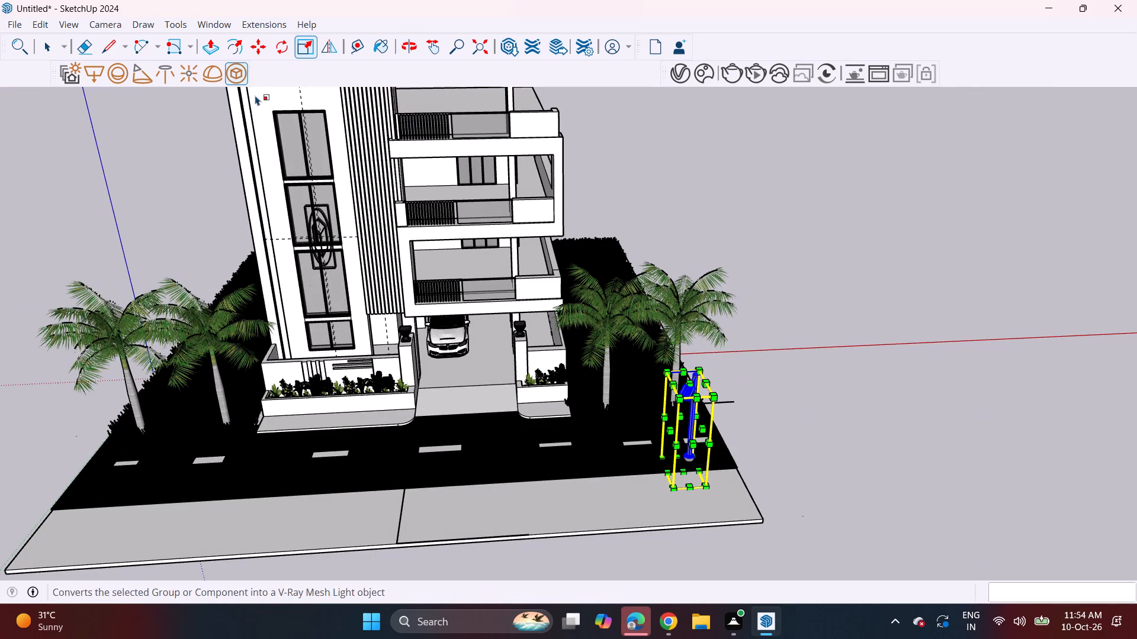
{"action": "left_click", "coordinate": [278, 52]}
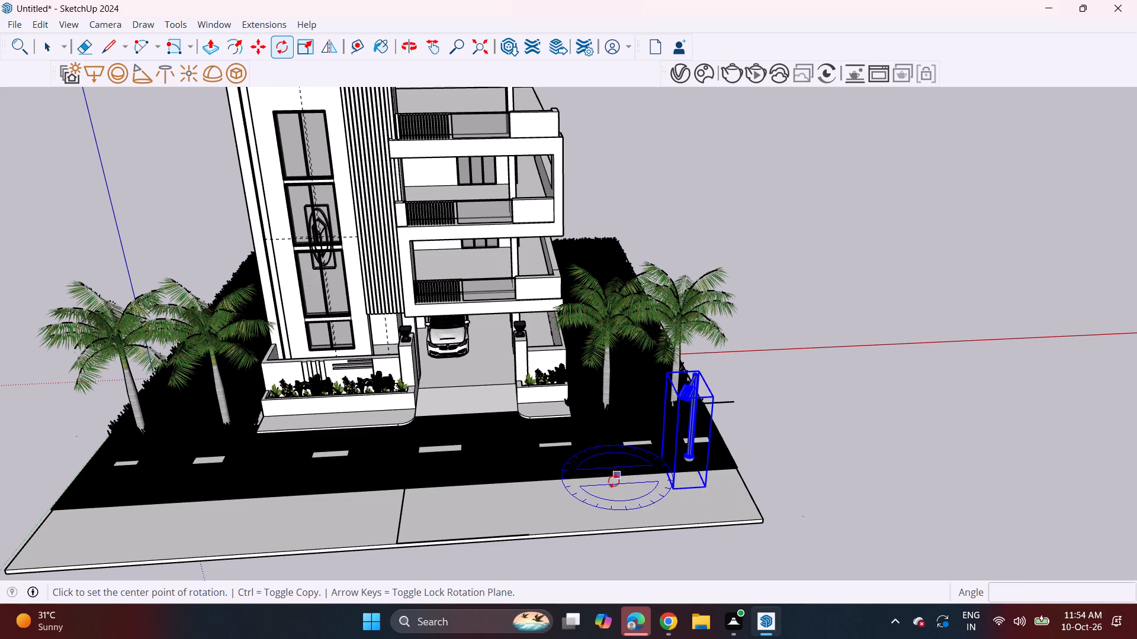
{"action": "left_click", "coordinate": [613, 499]}
{"action": "double_click", "coordinate": [647, 498]}
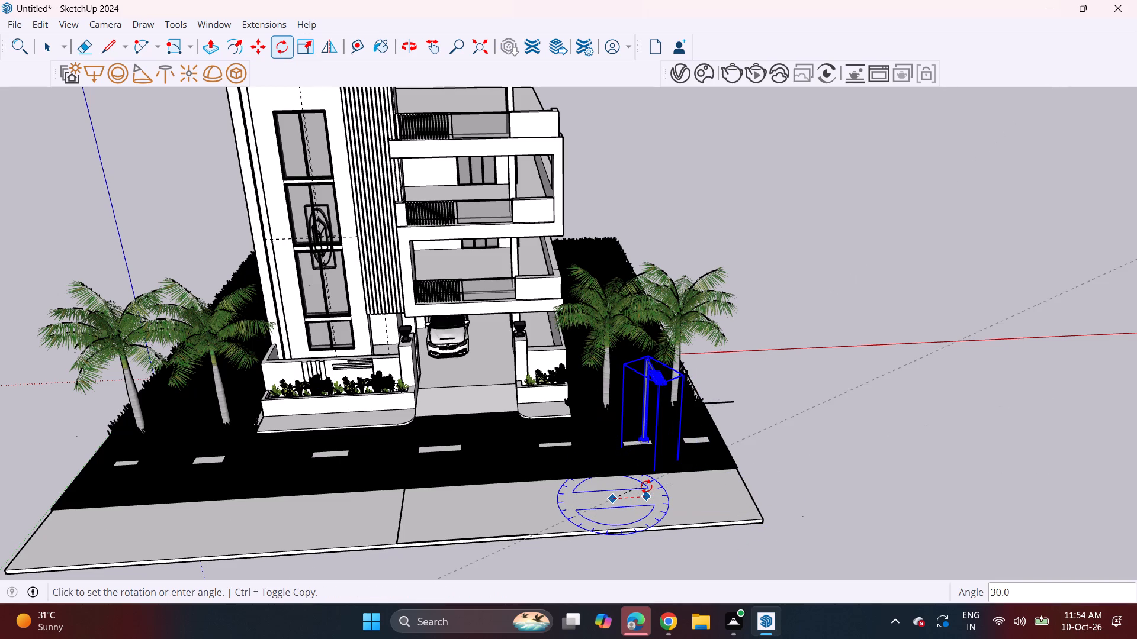
{"action": "left_click", "coordinate": [649, 490]}
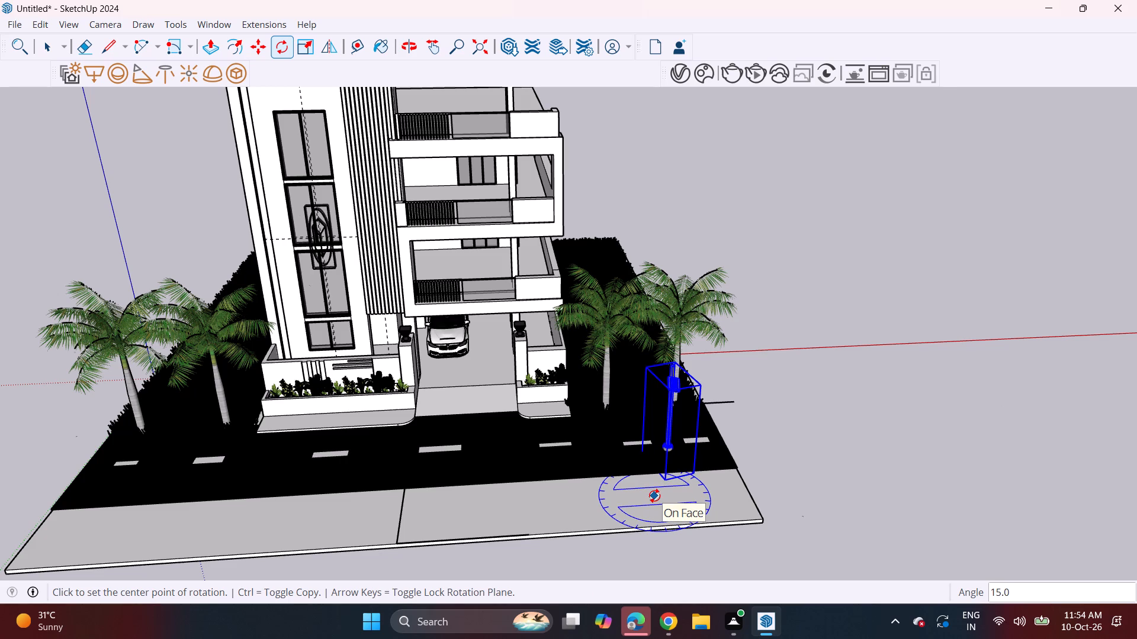
Rotate the street light a further 22.8 degrees or so on the ground plane to turn its arm towards the road.
{"action": "middle_click_drag", "start_coordinate": [714, 420], "coordinate": [494, 343]}
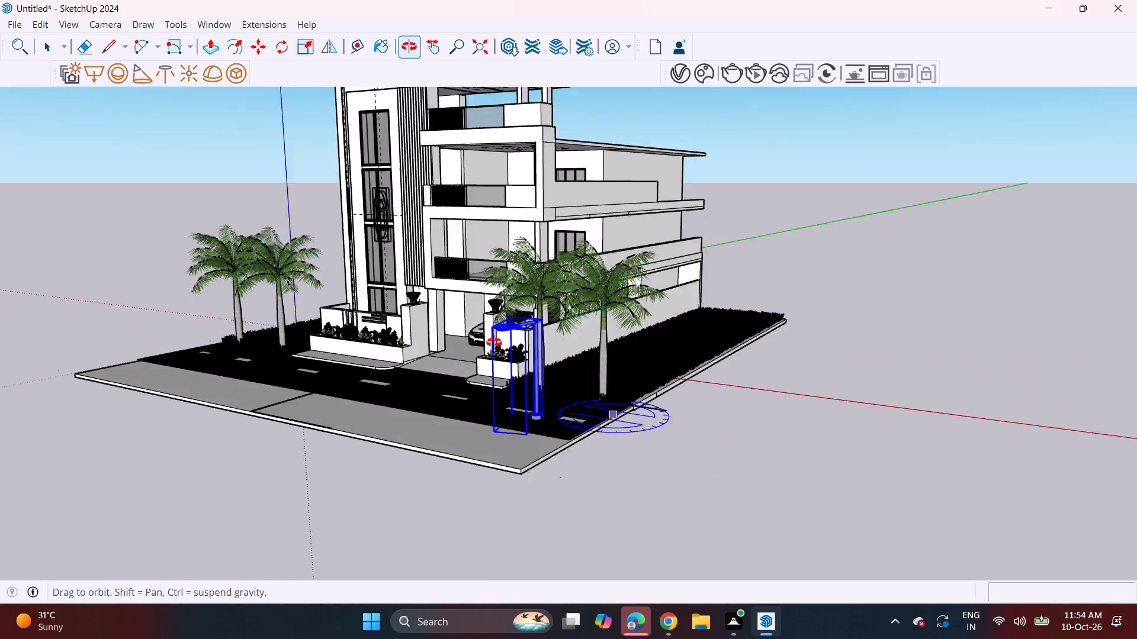
{"action": "middle_click_drag", "start_coordinate": [494, 343], "coordinate": [284, 420]}
{"action": "scroll", "coordinate": [391, 400], "scroll_direction": "up", "scroll_amount": 8}
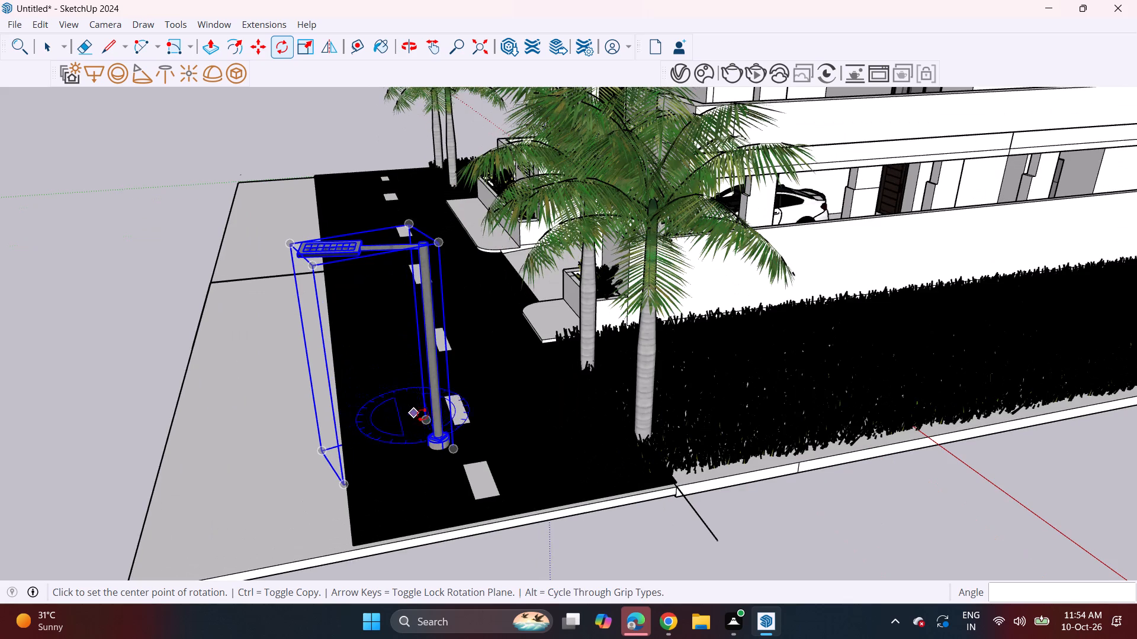
{"action": "middle_click_drag", "start_coordinate": [455, 430], "coordinate": [735, 409]}
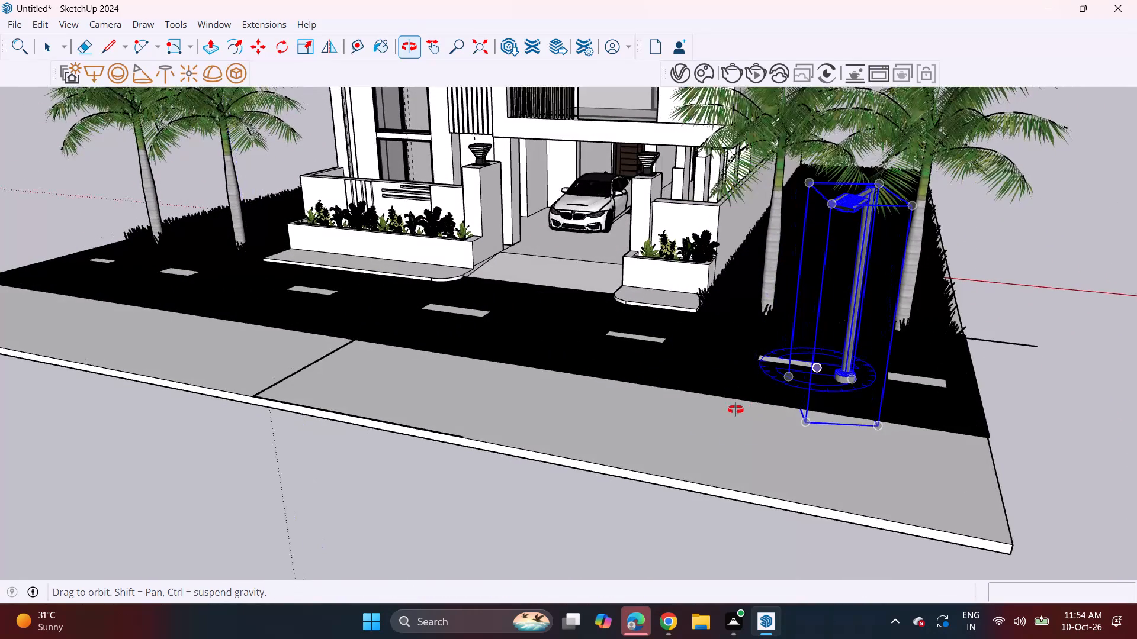
{"action": "middle_click_drag", "start_coordinate": [735, 409], "coordinate": [735, 409]}
{"action": "left_click", "coordinate": [796, 457]}
{"action": "left_click", "coordinate": [822, 462]}
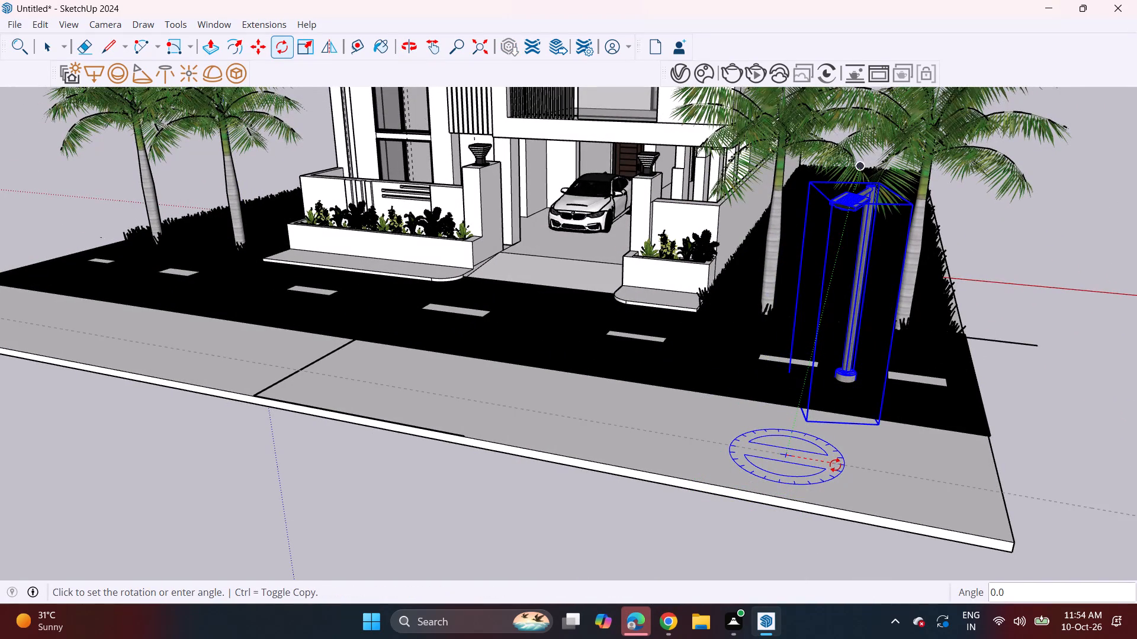
{"action": "left_click", "coordinate": [865, 454]}
Fine-tune the street light's orientation with another rotation of about 8.5 degrees on the ground plane.
{"action": "middle_click_drag", "start_coordinate": [643, 433], "coordinate": [692, 394]}
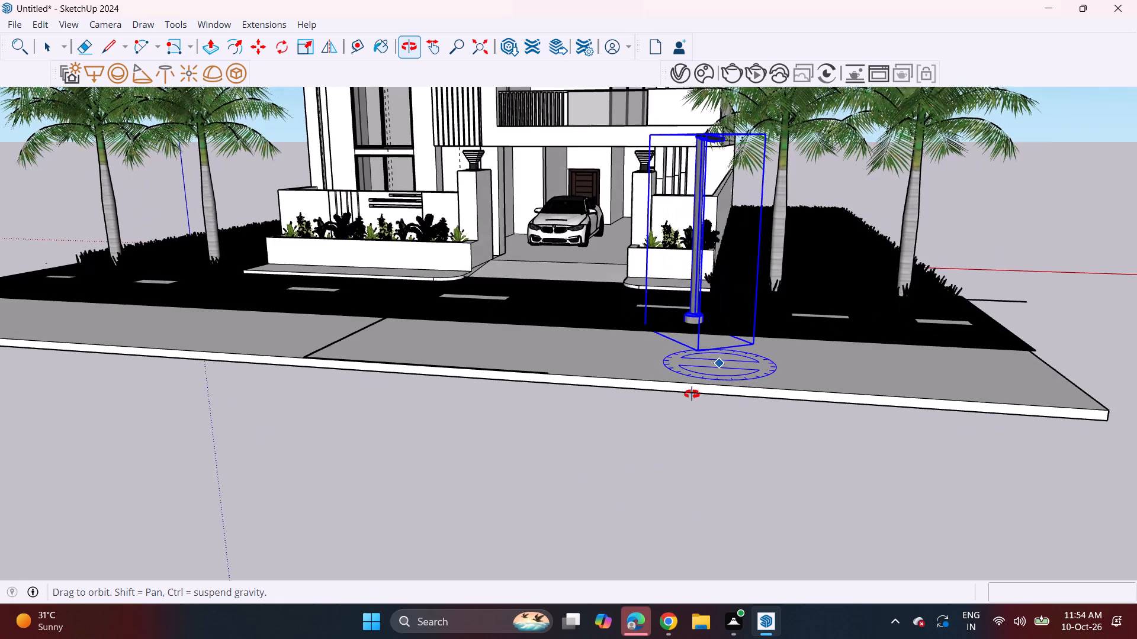
{"action": "middle_click_drag", "start_coordinate": [692, 394], "coordinate": [675, 472]}
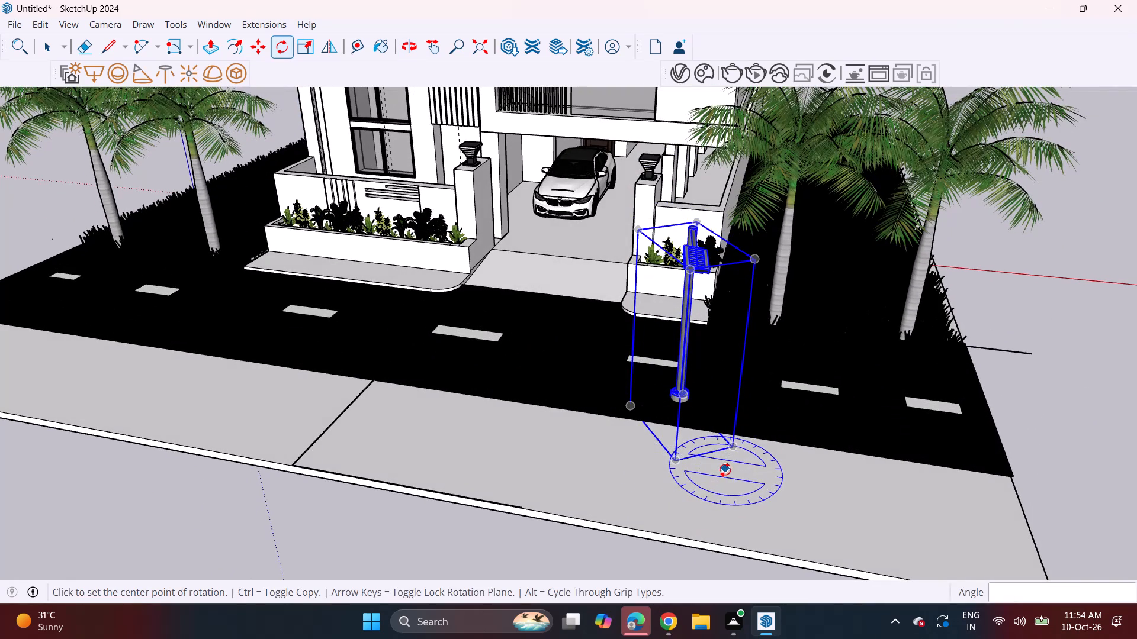
{"action": "left_click", "coordinate": [725, 470]}
{"action": "left_click", "coordinate": [776, 483]}
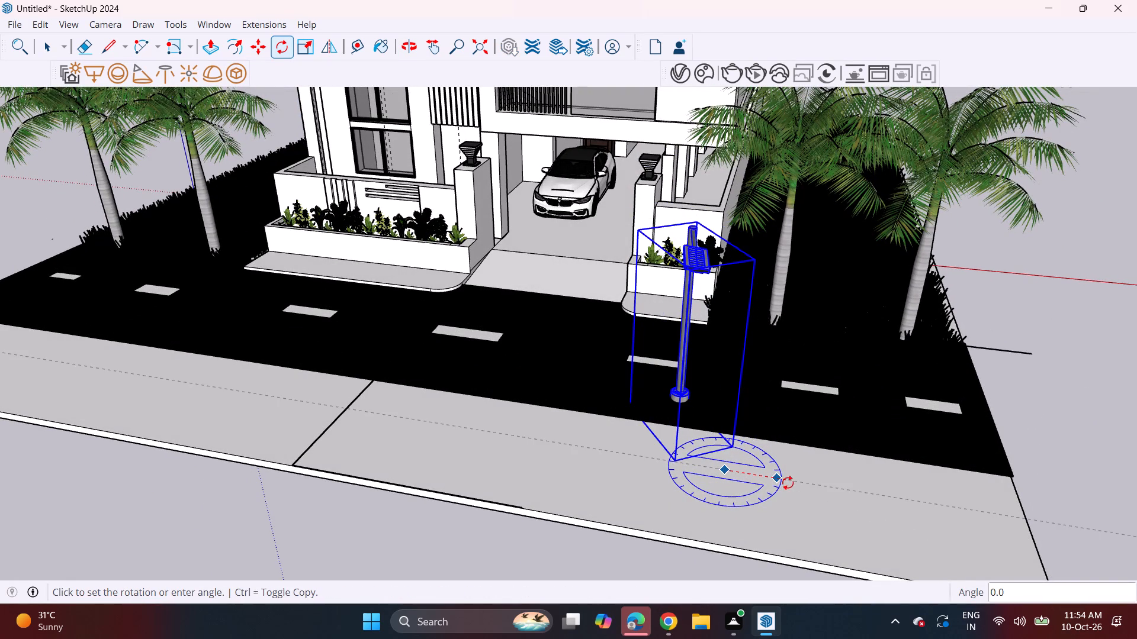
{"action": "left_click", "coordinate": [791, 488]}
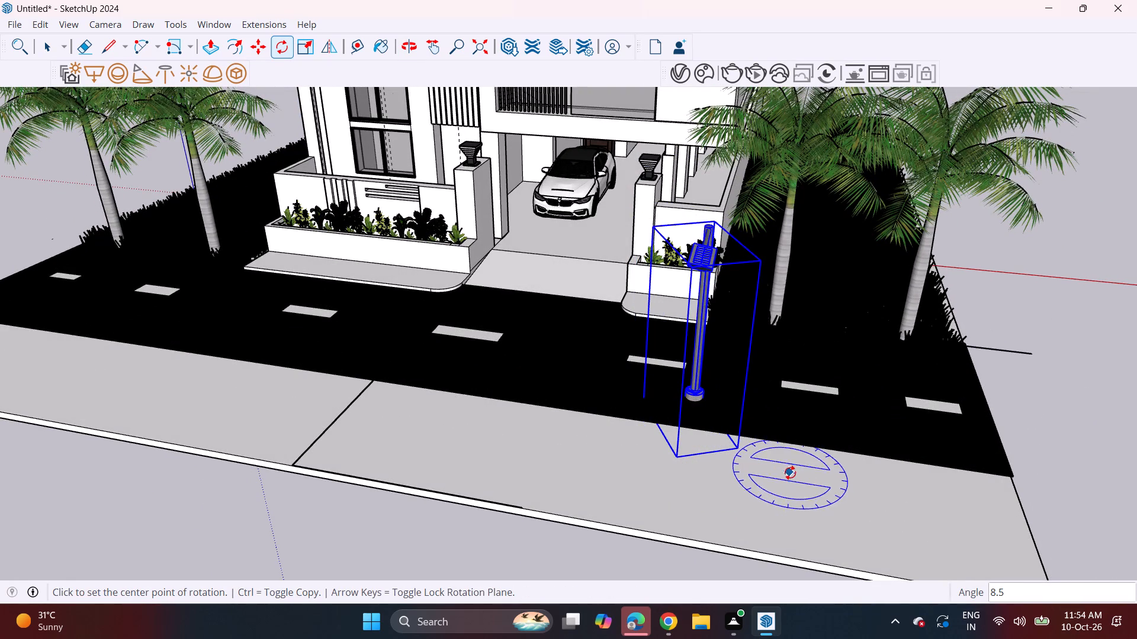
{"action": "key", "text": "space"}
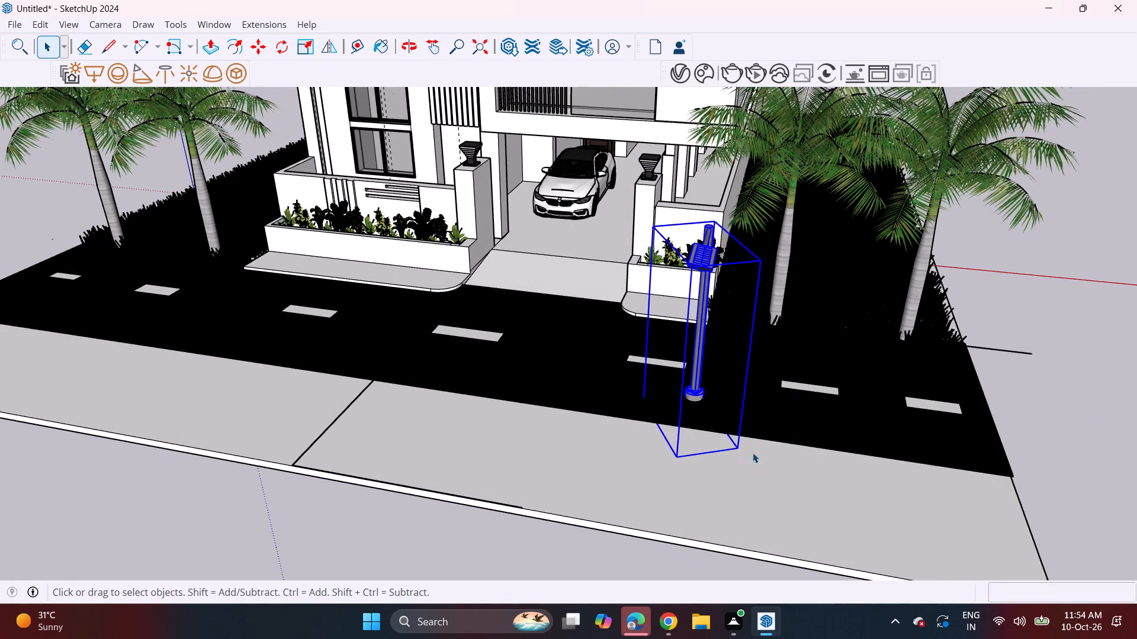
Move the street light to the hedge-side edge of the road, just outside the outermost right-hand palm.
{"action": "scroll", "coordinate": [751, 450], "scroll_direction": "up", "scroll_amount": 2}
{"action": "middle_click_drag", "start_coordinate": [750, 436], "coordinate": [773, 363]}
{"action": "scroll", "coordinate": [724, 341], "scroll_direction": "down", "scroll_amount": 6}
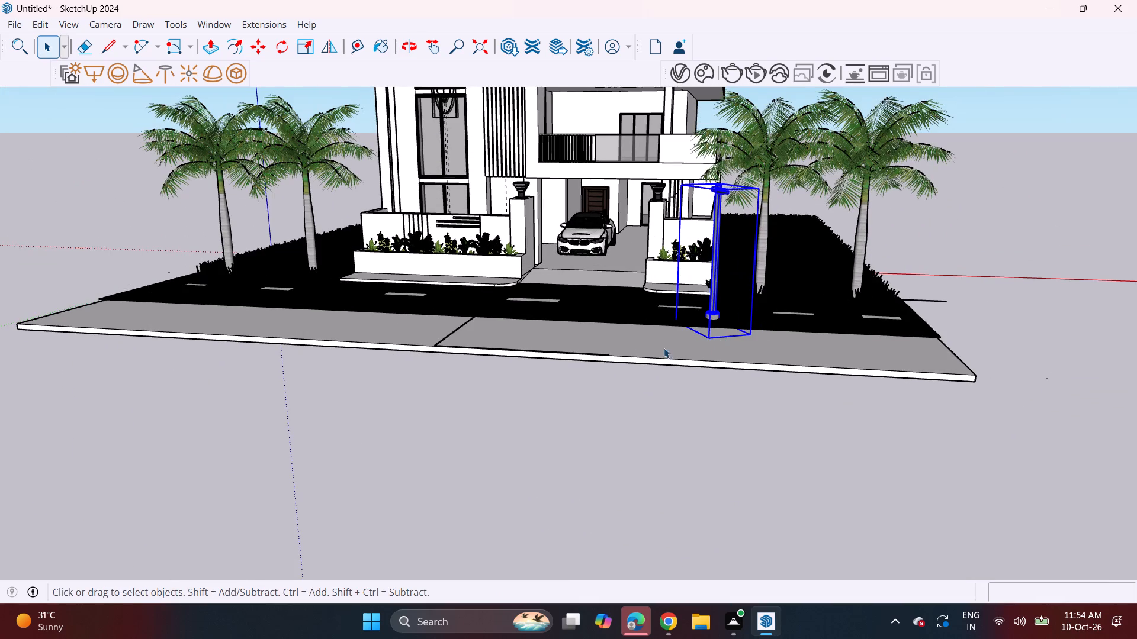
{"action": "middle_click_drag", "start_coordinate": [622, 341], "coordinate": [656, 415]}
{"action": "middle_click_drag", "start_coordinate": [675, 407], "coordinate": [691, 399]}
{"action": "scroll", "coordinate": [819, 388], "scroll_direction": "up", "scroll_amount": 4}
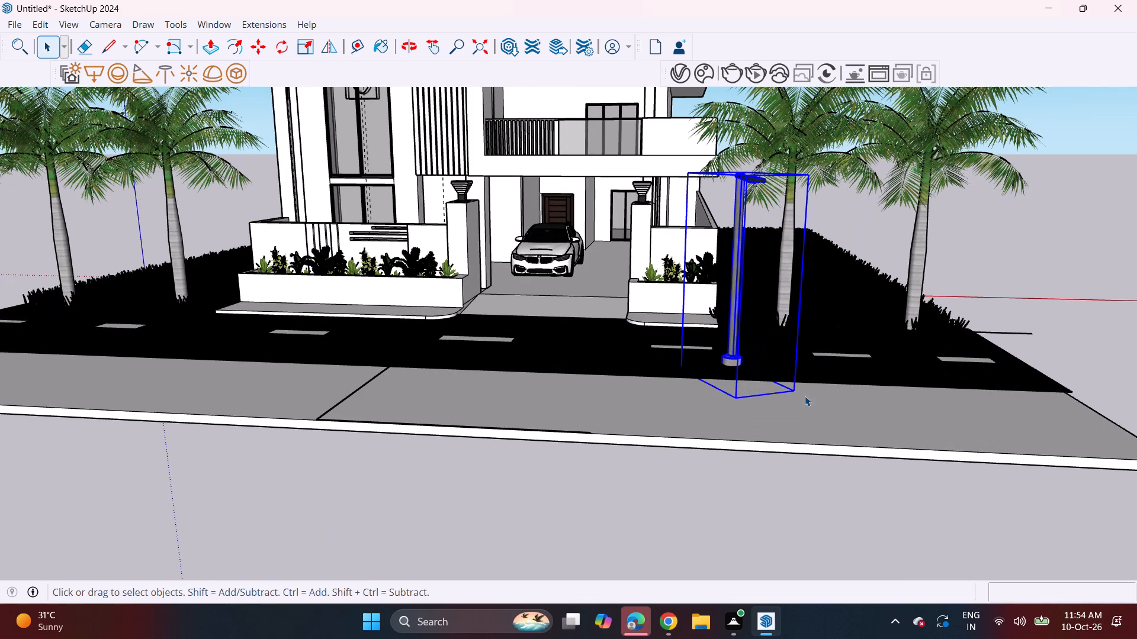
{"action": "key", "text": "m"}
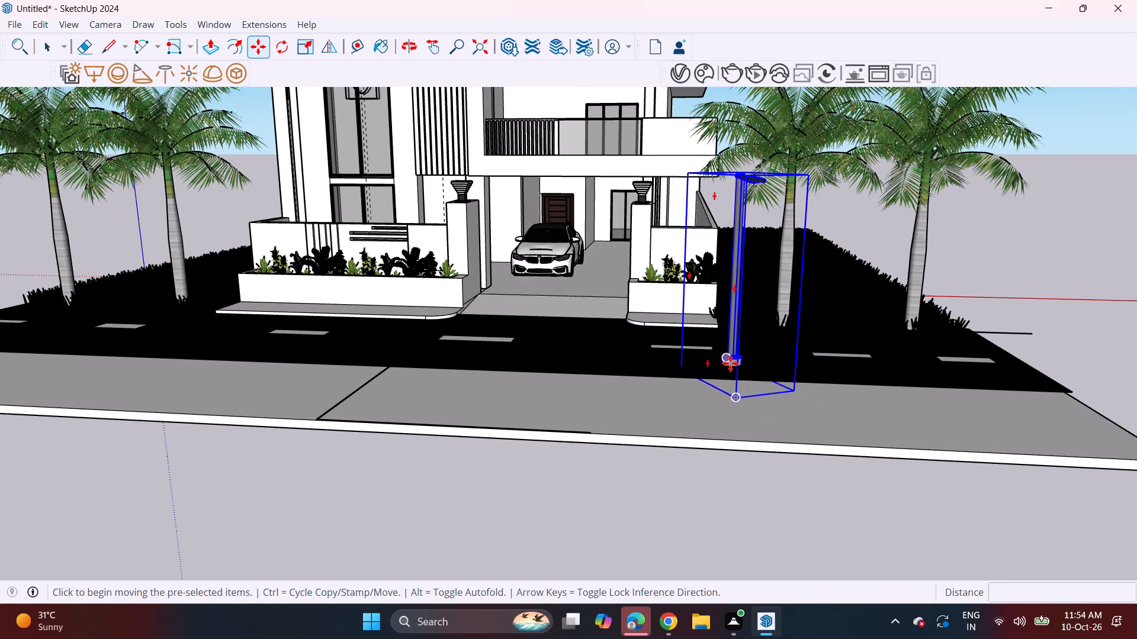
{"action": "left_click_drag", "start_coordinate": [730, 363], "coordinate": [738, 363]}
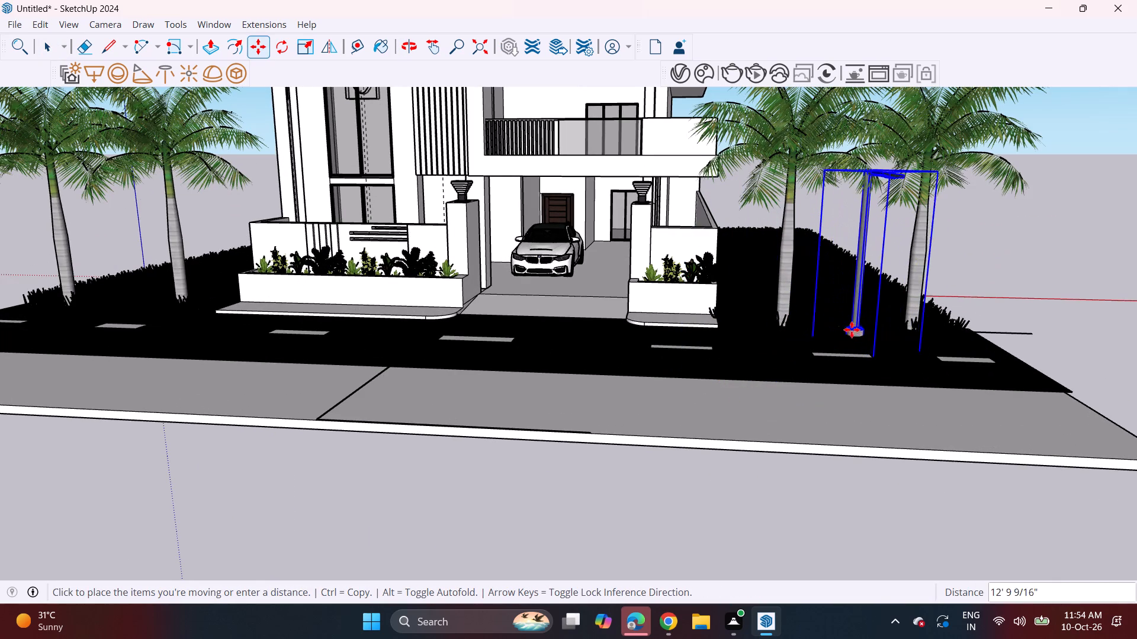
{"action": "middle_click_drag", "start_coordinate": [871, 318], "coordinate": [608, 279]}
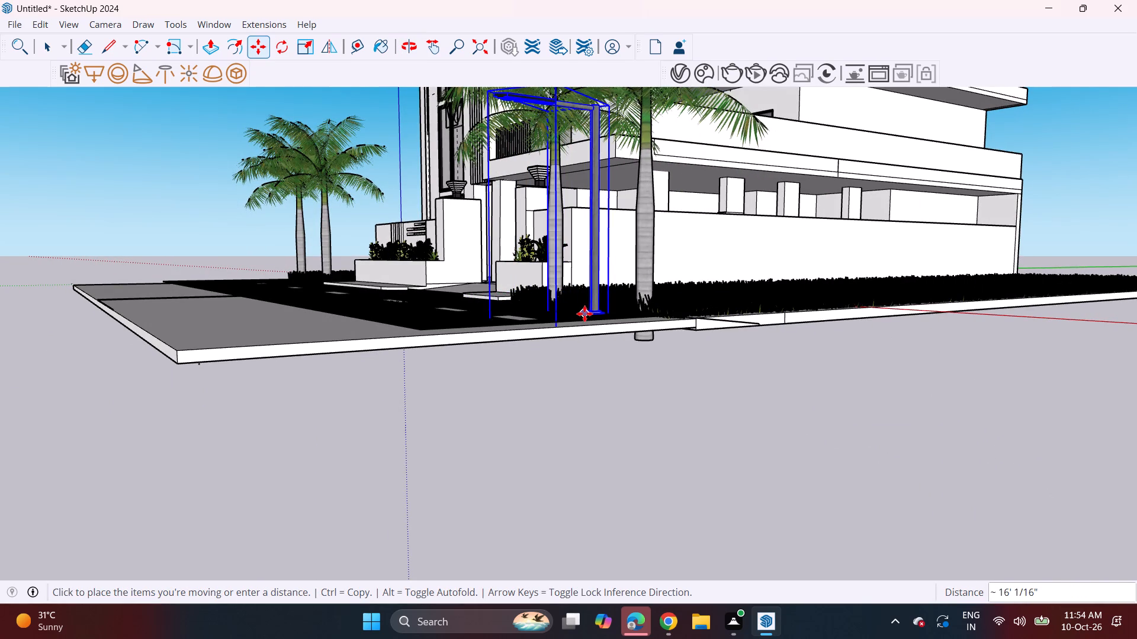
{"action": "left_click", "coordinate": [658, 322]}
Copy the street light about 14' 10" along the road edge to beside the right-hand front planter.
{"action": "middle_click_drag", "start_coordinate": [604, 322], "coordinate": [851, 364]}
{"action": "scroll", "coordinate": [879, 315], "scroll_direction": "up", "scroll_amount": 3}
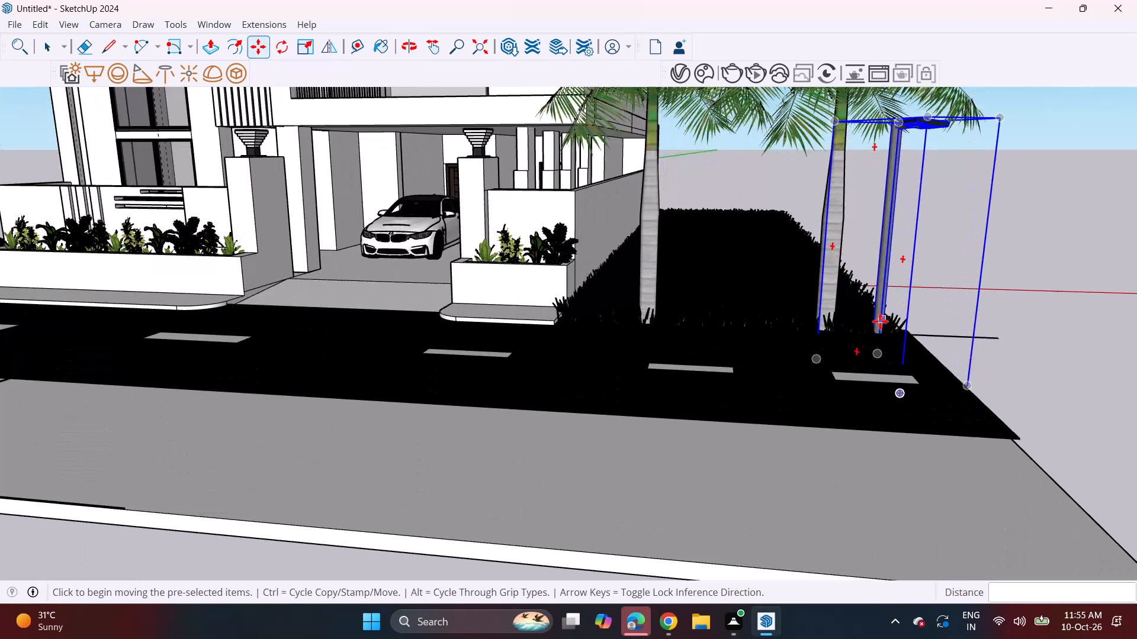
{"action": "left_click", "coordinate": [877, 341]}
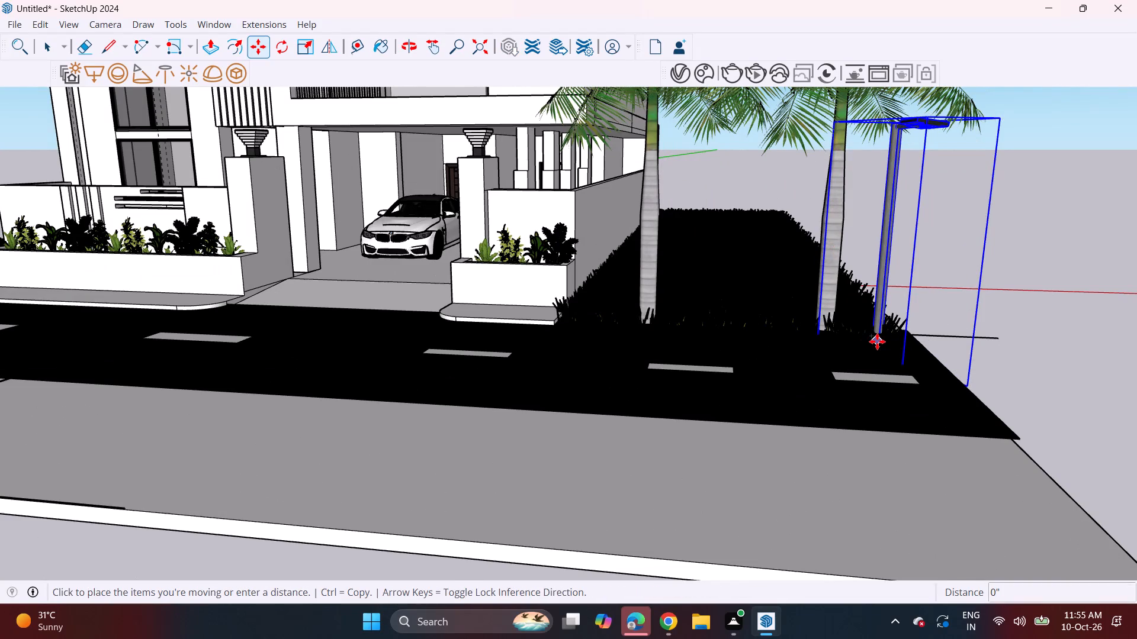
{"action": "left_click", "coordinate": [571, 320]}
Copy the street light about 41' 4" along the road edge to just beyond the outer end of the long front planter.
{"action": "middle_click_drag", "start_coordinate": [590, 321], "coordinate": [621, 320]}
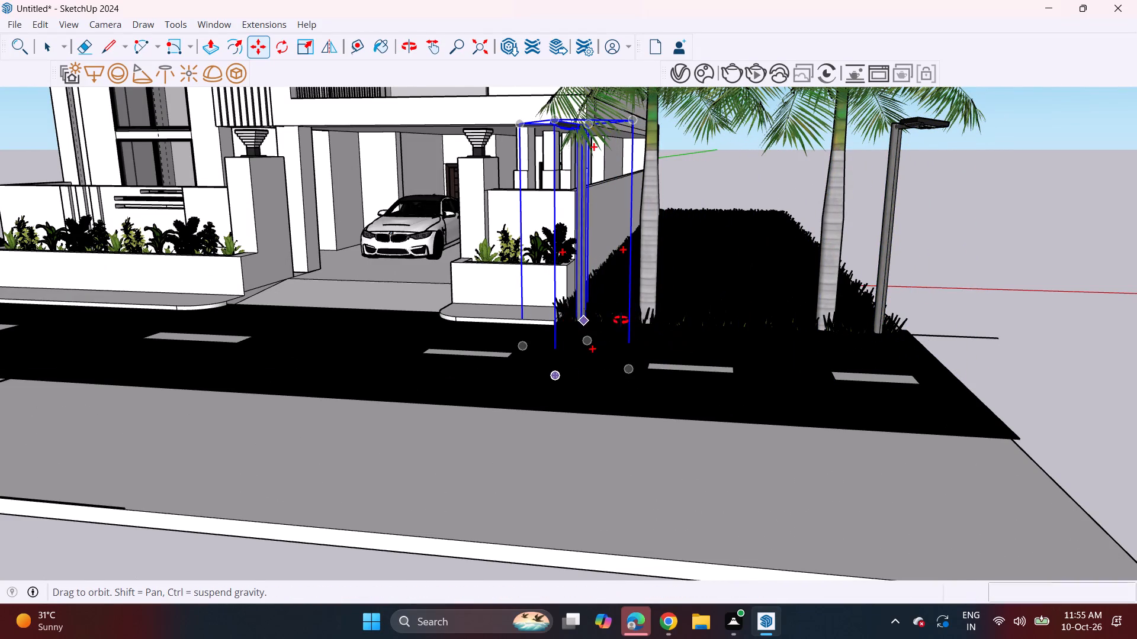
{"action": "middle_click_drag", "start_coordinate": [621, 320], "coordinate": [661, 318]}
{"action": "double_click", "coordinate": [631, 336]}
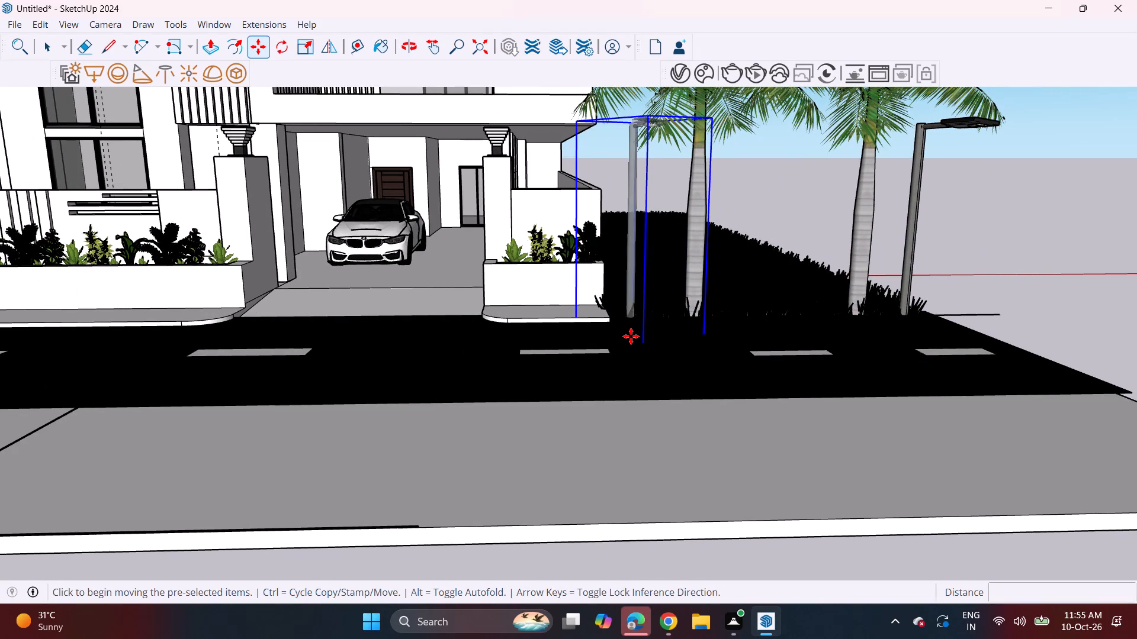
{"action": "middle_click_drag", "start_coordinate": [323, 314], "coordinate": [457, 338], "text": "shift"}
{"action": "scroll", "coordinate": [452, 337], "scroll_direction": "down", "scroll_amount": 3}
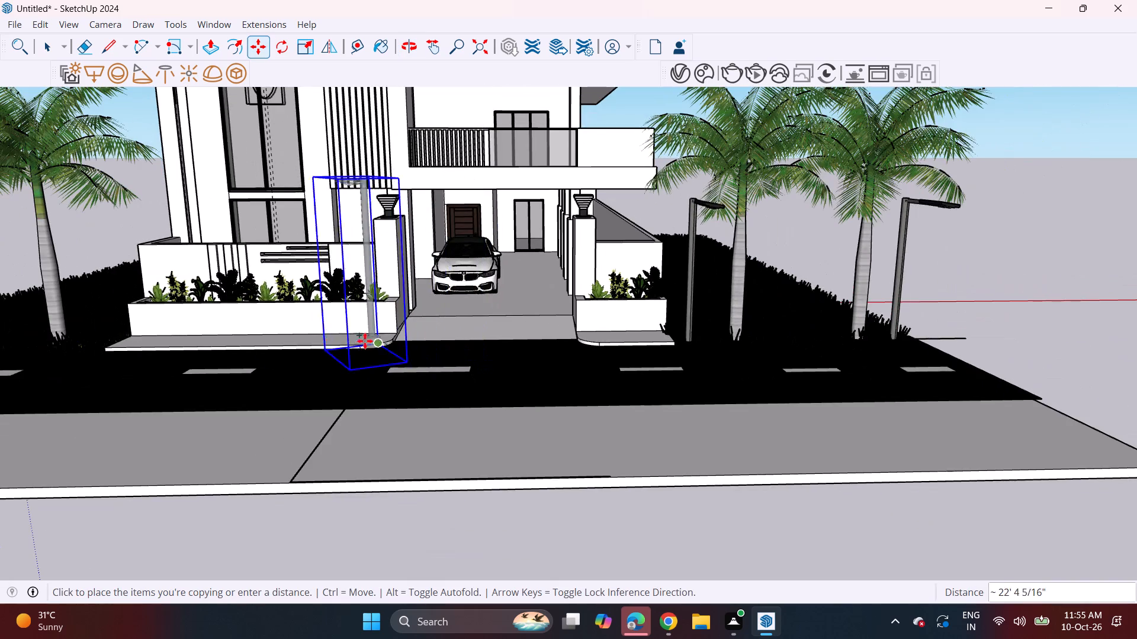
{"action": "middle_click_drag", "start_coordinate": [242, 341], "coordinate": [498, 329], "text": "shift"}
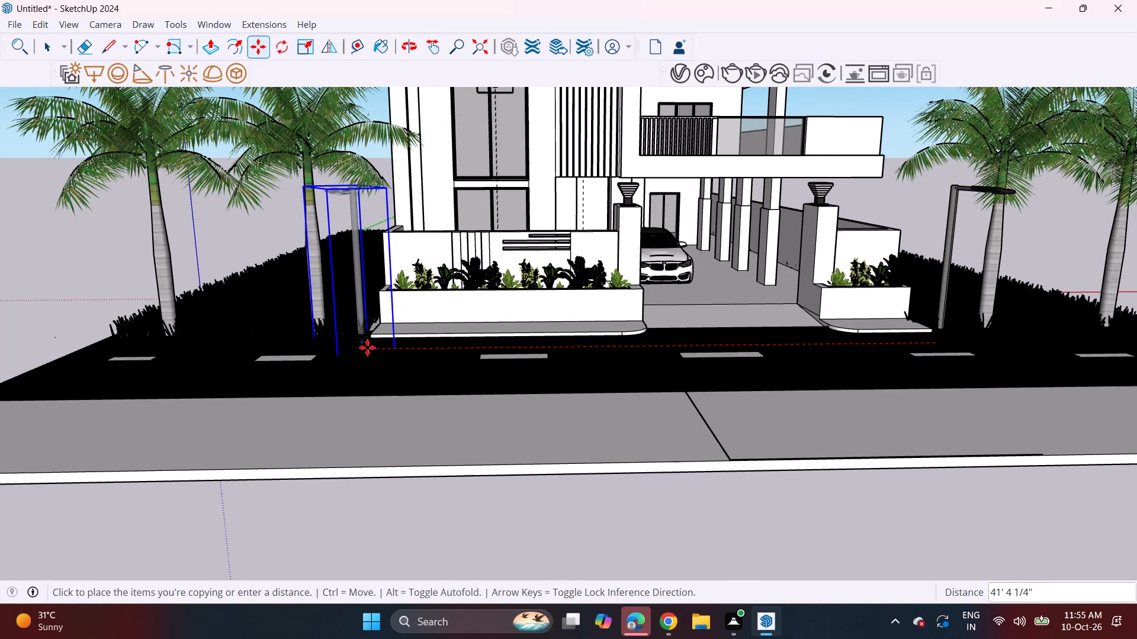
{"action": "left_click", "coordinate": [368, 342]}
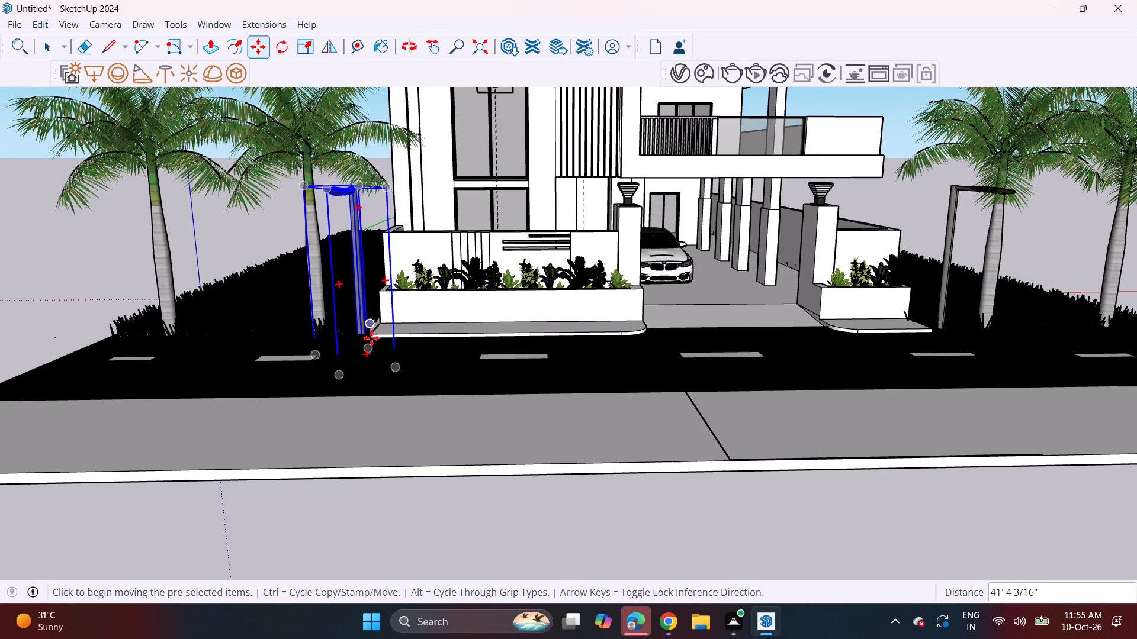
Copy the street light about 10' 1" further along the road edge to beside the outermost left-hand palm, and deselect it.
{"action": "left_click", "coordinate": [368, 348]}
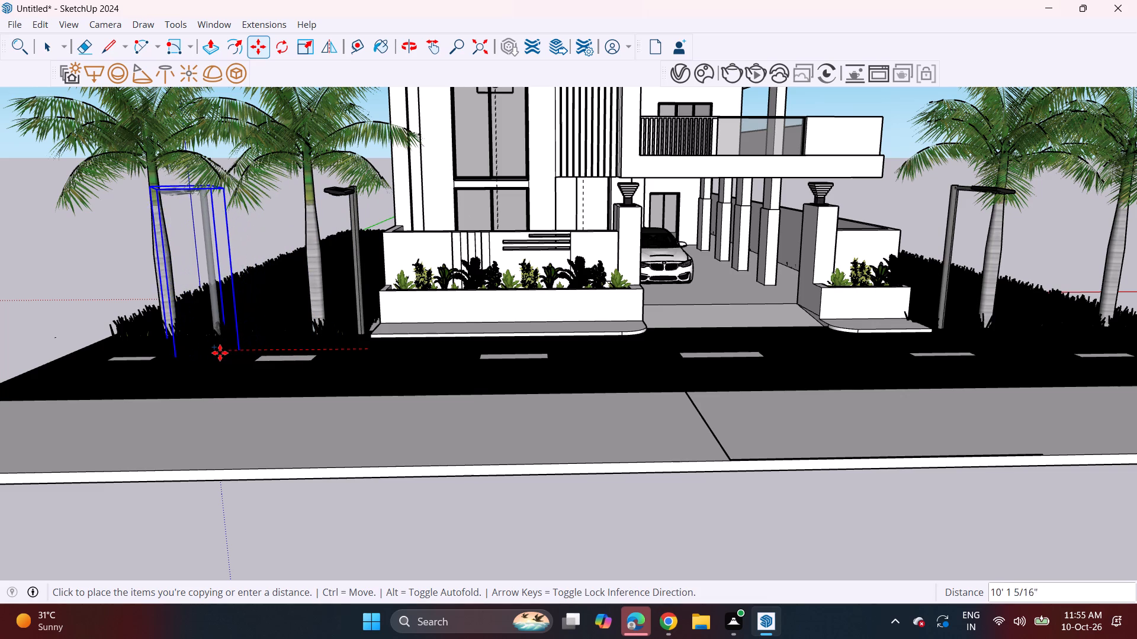
{"action": "left_click", "coordinate": [220, 353]}
{"action": "scroll", "coordinate": [323, 335], "scroll_direction": "down", "scroll_amount": 4}
{"action": "key", "text": "space"}
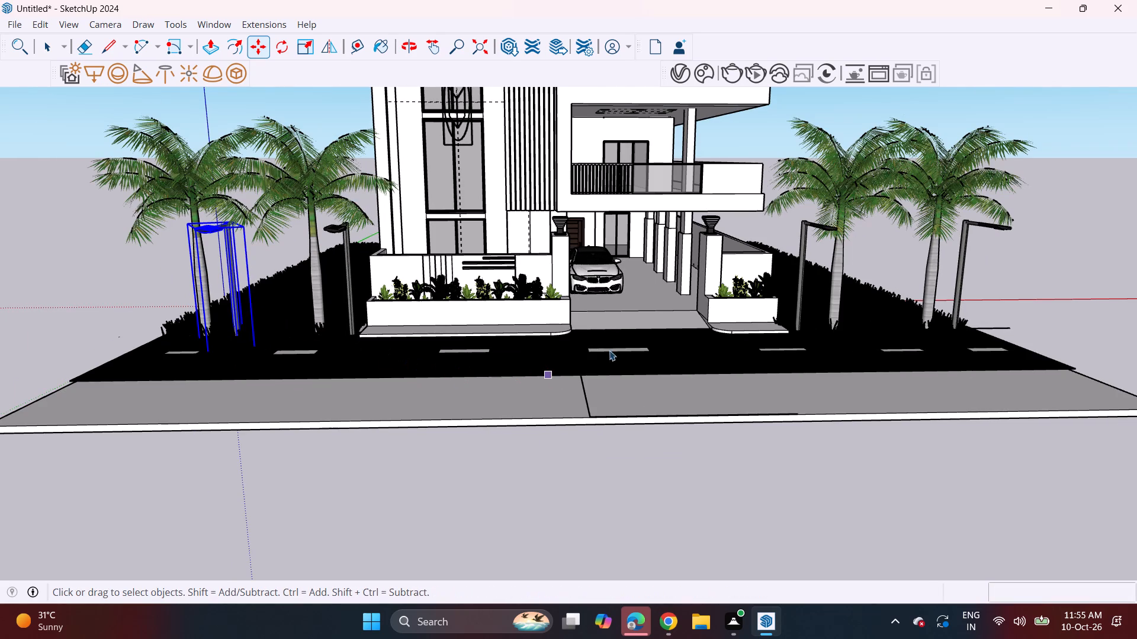
{"action": "left_click", "coordinate": [1014, 261]}
Place a spotlight on each of the two round lenses under the head of the outermost left-hand street light.
{"action": "middle_click_drag", "start_coordinate": [843, 332], "coordinate": [805, 253]}
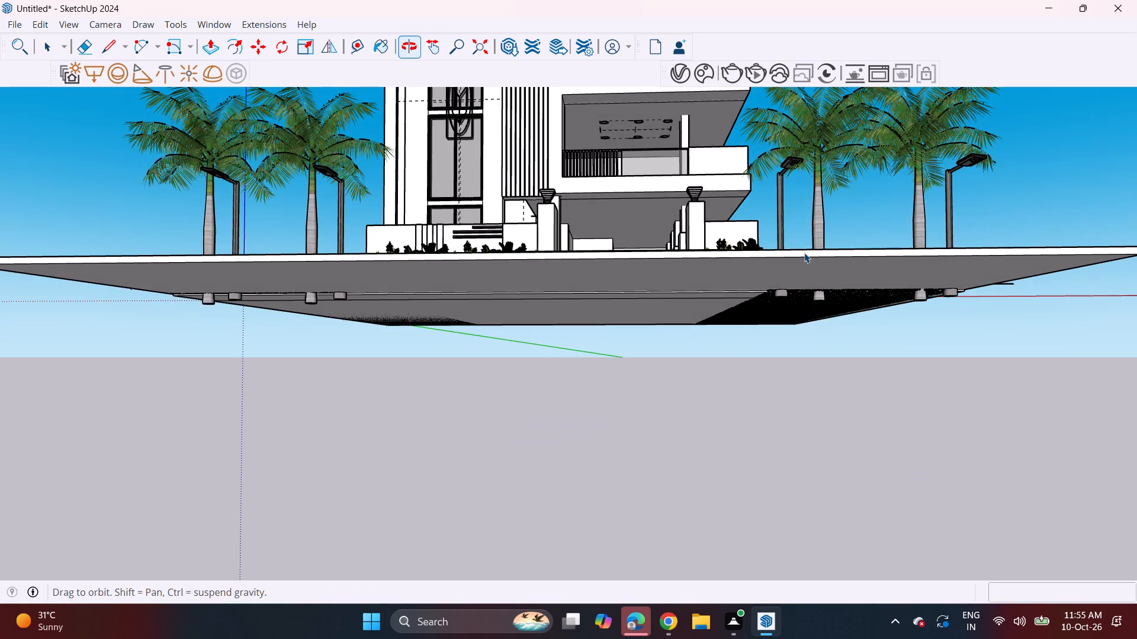
{"action": "middle_click_drag", "start_coordinate": [372, 180], "coordinate": [412, 358], "text": "shift"}
{"action": "scroll", "coordinate": [372, 180], "scroll_direction": "up", "scroll_amount": 1, "text": "shift"}
{"action": "middle_click_drag", "start_coordinate": [348, 205], "coordinate": [352, 193]}
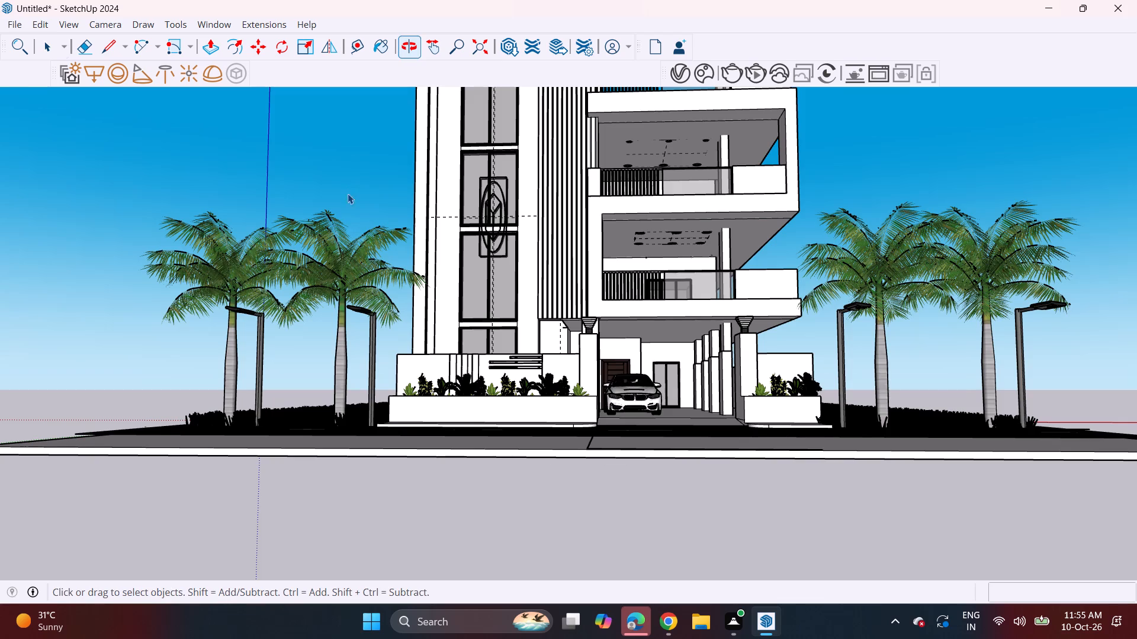
{"action": "scroll", "coordinate": [249, 309], "scroll_direction": "up", "scroll_amount": 3}
{"action": "middle_click_drag", "start_coordinate": [240, 319], "coordinate": [259, 256]}
{"action": "scroll", "coordinate": [246, 249], "scroll_direction": "up", "scroll_amount": 9}
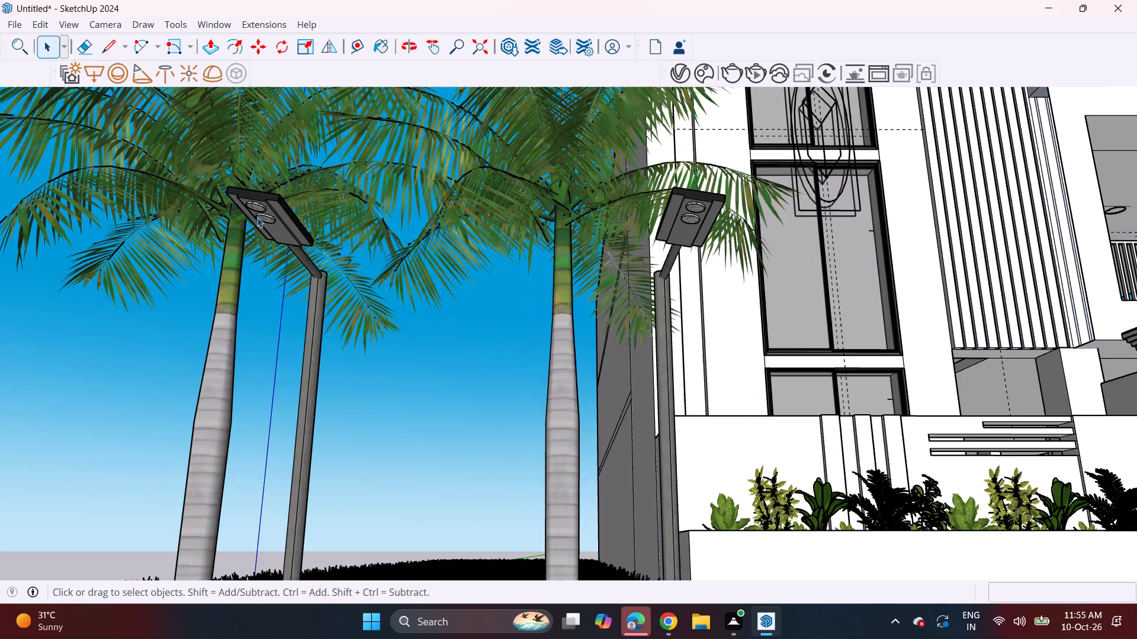
{"action": "middle_click_drag", "start_coordinate": [261, 215], "coordinate": [271, 199]}
{"action": "scroll", "coordinate": [272, 187], "scroll_direction": "up", "scroll_amount": 9}
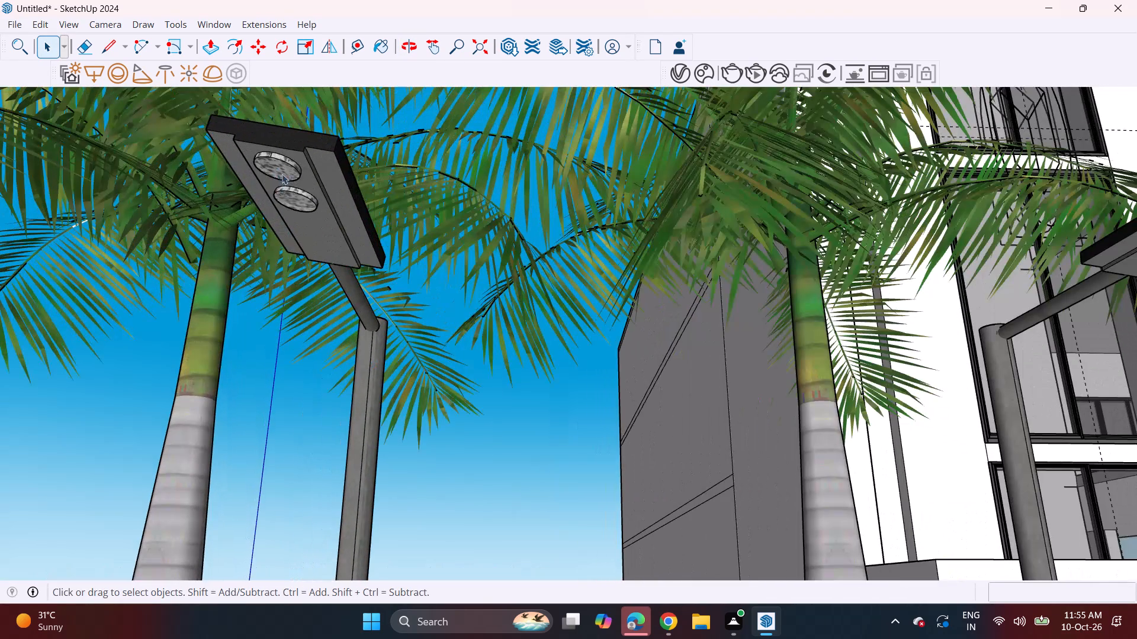
{"action": "left_click", "coordinate": [282, 174]}
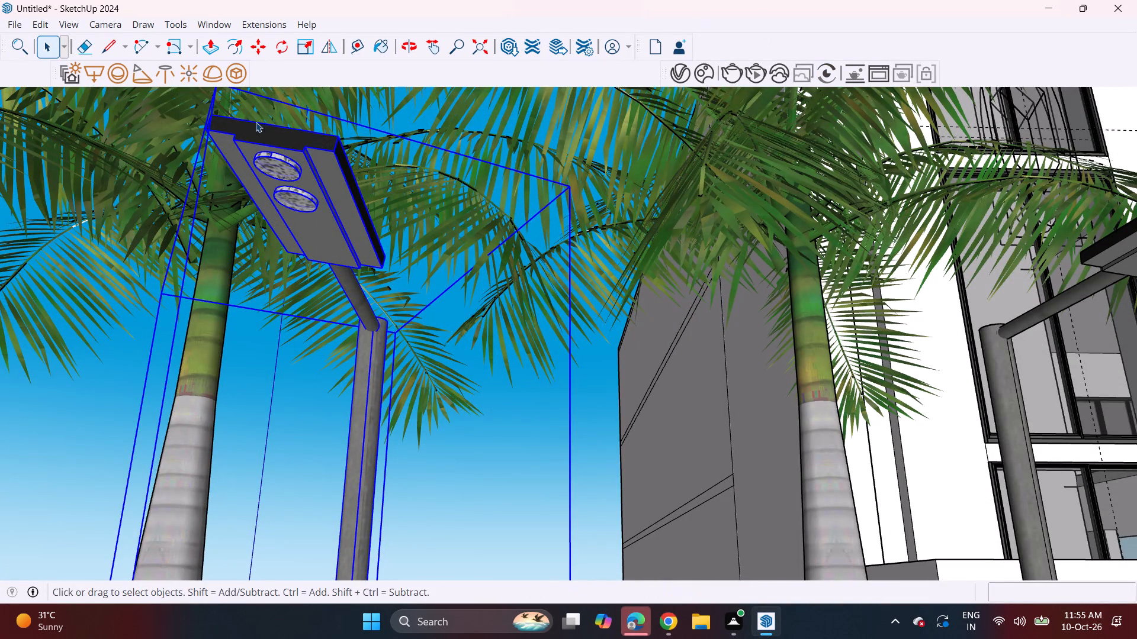
{"action": "left_click", "coordinate": [187, 70]}
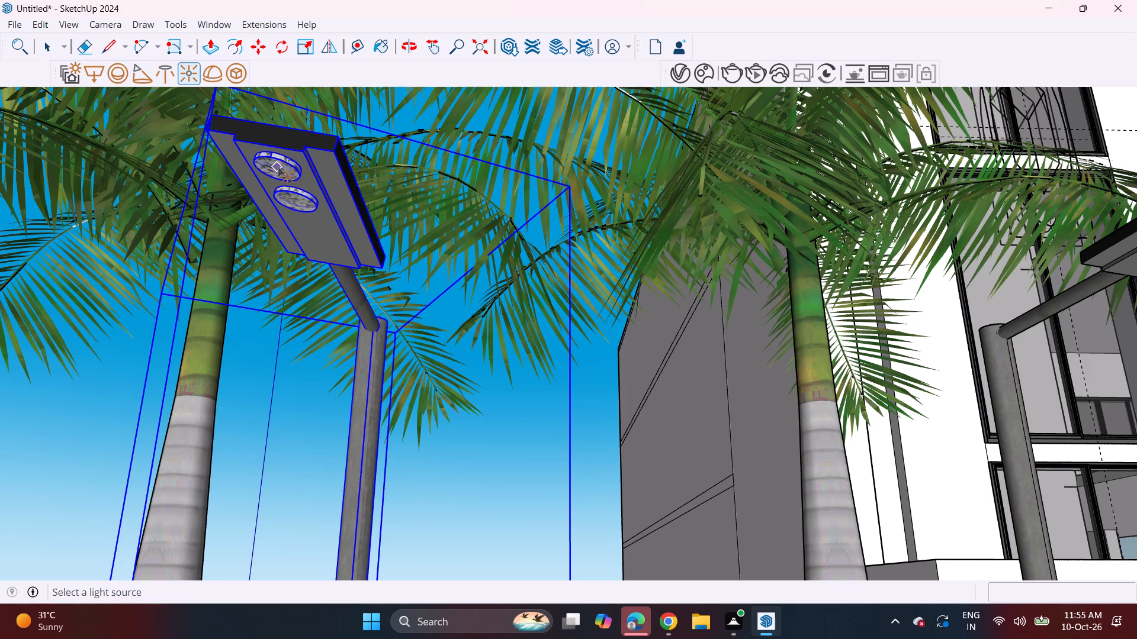
{"action": "left_click", "coordinate": [143, 82]}
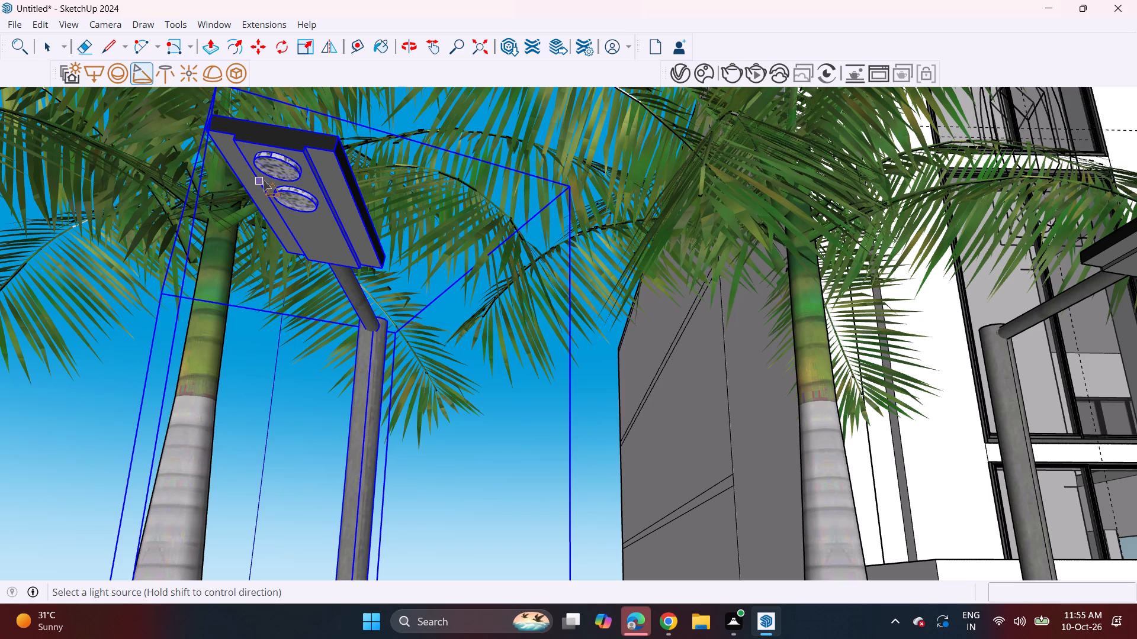
{"action": "left_click", "coordinate": [276, 171]}
{"action": "left_click", "coordinate": [296, 204]}
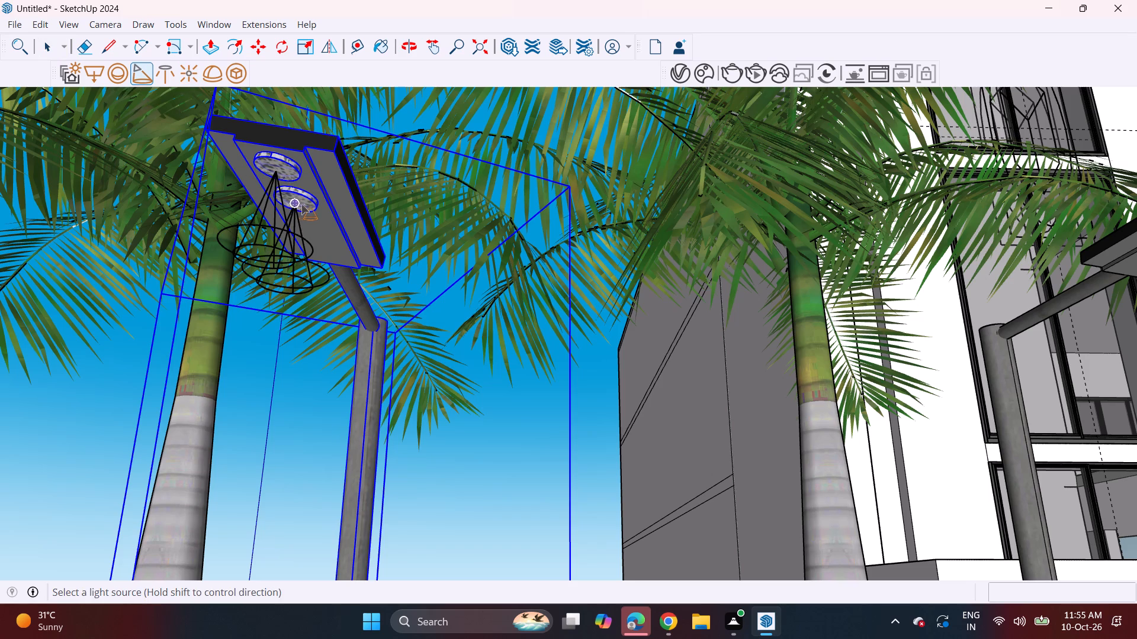
Place a spotlight on each of the two lenses of the street light at the long planter's outer end.
{"action": "scroll", "coordinate": [351, 228], "scroll_direction": "down", "scroll_amount": 7}
{"action": "middle_click_drag", "start_coordinate": [559, 335], "coordinate": [207, 314]}
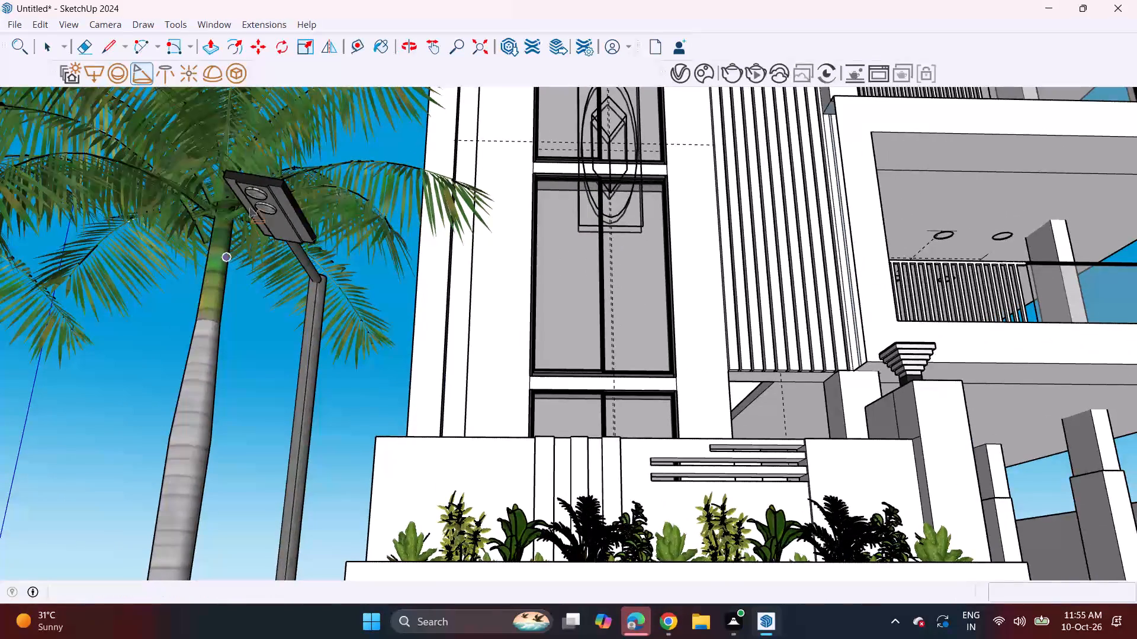
{"action": "scroll", "coordinate": [249, 201], "scroll_direction": "up", "scroll_amount": 9}
{"action": "left_click", "coordinate": [267, 192]}
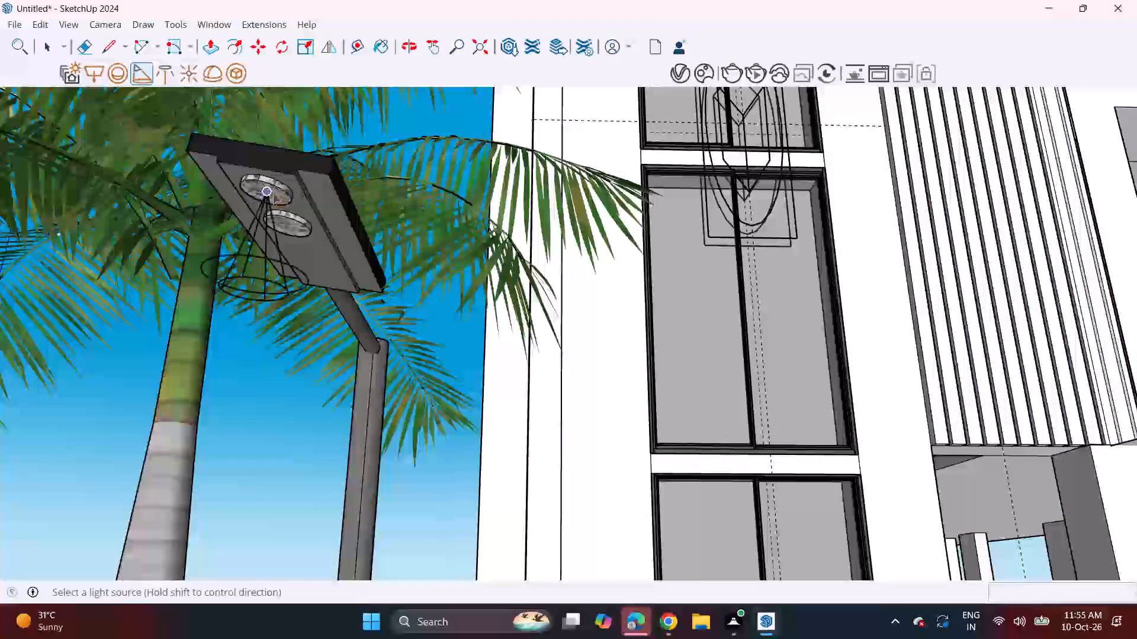
{"action": "left_click", "coordinate": [290, 228]}
Place a spotlight on each of the two lenses of the street light beside the short right-hand planter.
{"action": "scroll", "coordinate": [335, 275], "scroll_direction": "down", "scroll_amount": 2}
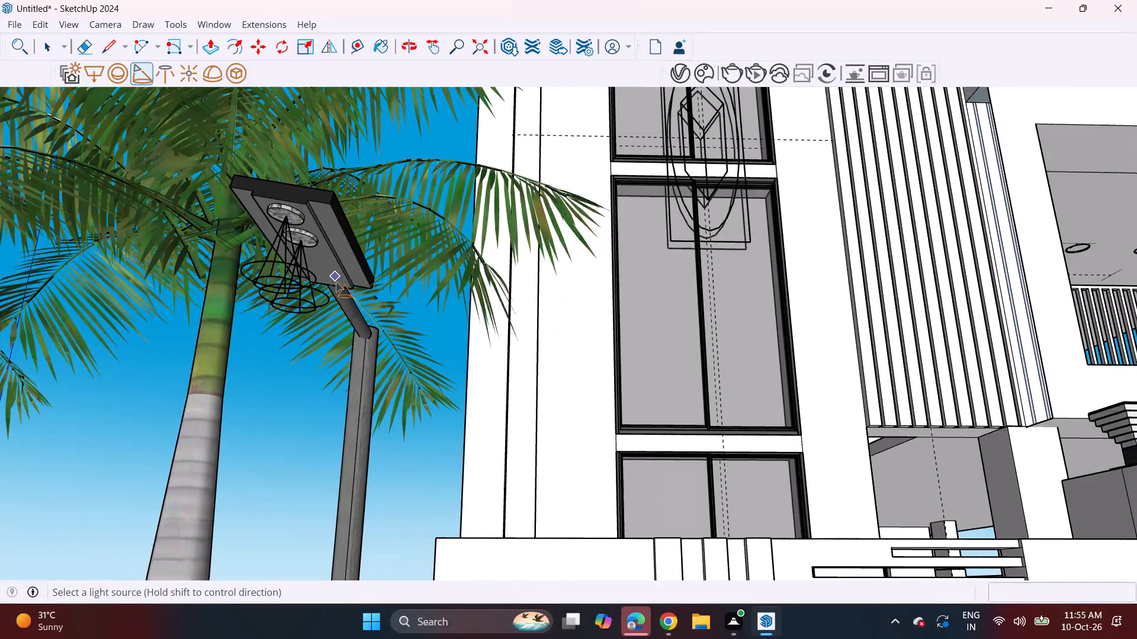
{"action": "scroll", "coordinate": [336, 282], "scroll_direction": "down", "scroll_amount": 3}
{"action": "middle_click_drag", "start_coordinate": [486, 313], "coordinate": [47, 281], "text": "shift"}
{"action": "scroll", "coordinate": [44, 281], "scroll_direction": "up", "scroll_amount": 1}
{"action": "scroll", "coordinate": [89, 286], "scroll_direction": "down", "scroll_amount": 8}
{"action": "middle_click_drag", "start_coordinate": [621, 304], "coordinate": [287, 322], "text": "shift"}
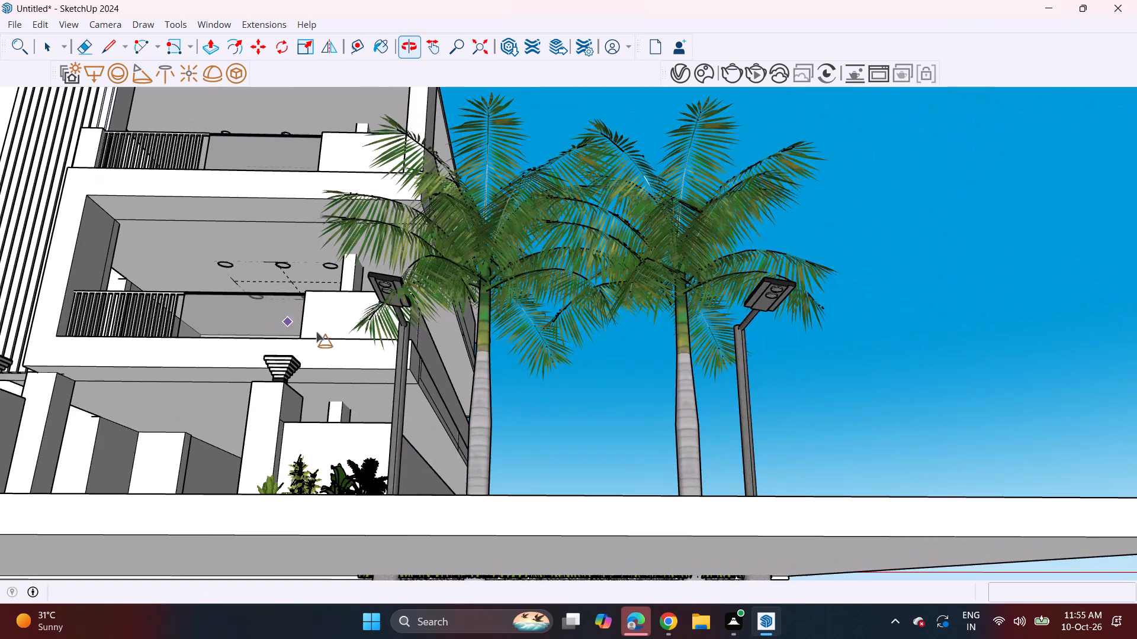
{"action": "scroll", "coordinate": [442, 296], "scroll_direction": "up", "scroll_amount": 5}
{"action": "scroll", "coordinate": [368, 292], "scroll_direction": "up", "scroll_amount": 9}
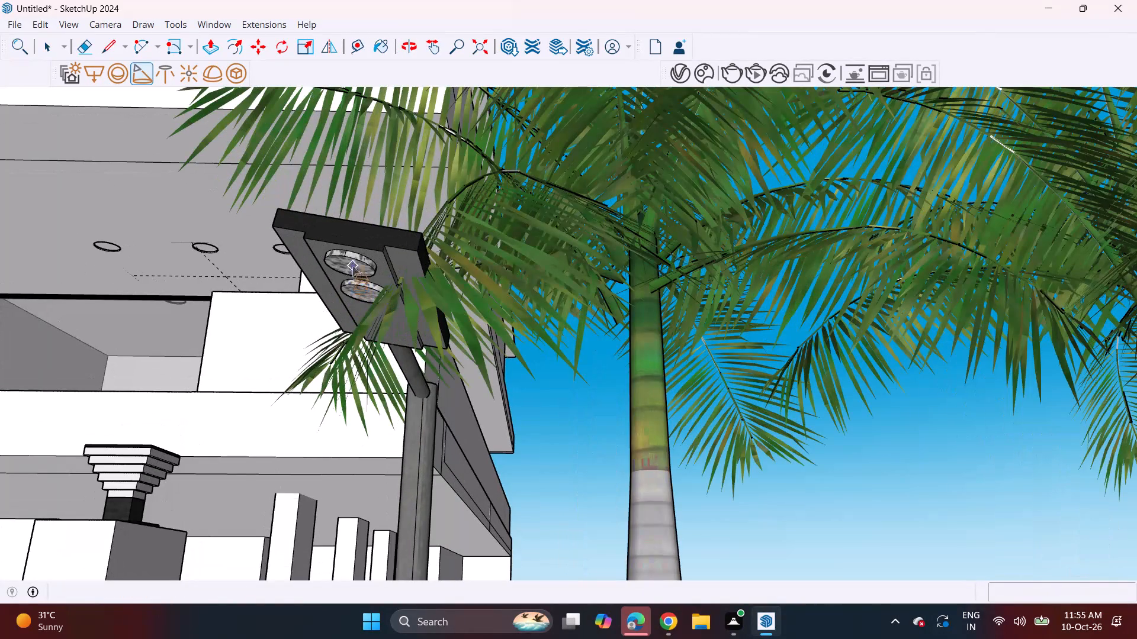
{"action": "left_click", "coordinate": [352, 266]}
{"action": "left_click", "coordinate": [367, 296]}
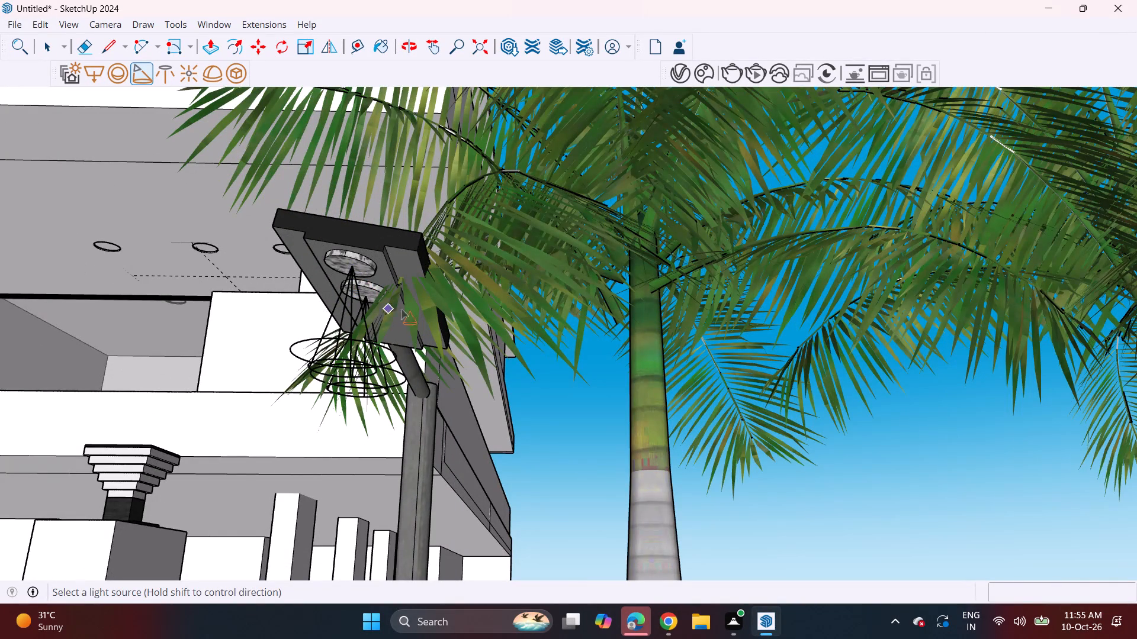
Place a spotlight on each of the two lenses of the outermost right-hand street light.
{"action": "scroll", "coordinate": [419, 313], "scroll_direction": "down", "scroll_amount": 3}
{"action": "middle_click_drag", "start_coordinate": [470, 331], "coordinate": [73, 285], "text": "shift"}
{"action": "scroll", "coordinate": [272, 304], "scroll_direction": "down", "scroll_amount": 5}
{"action": "scroll", "coordinate": [564, 254], "scroll_direction": "up", "scroll_amount": 5}
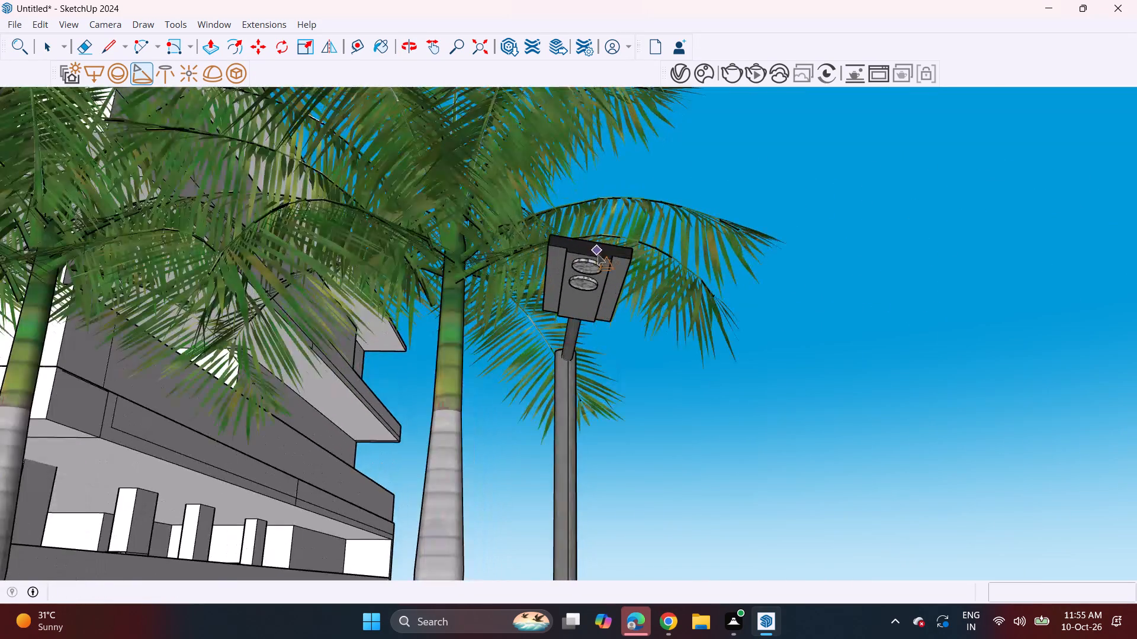
{"action": "scroll", "coordinate": [582, 283], "scroll_direction": "up", "scroll_amount": 4}
{"action": "left_click", "coordinate": [587, 264]}
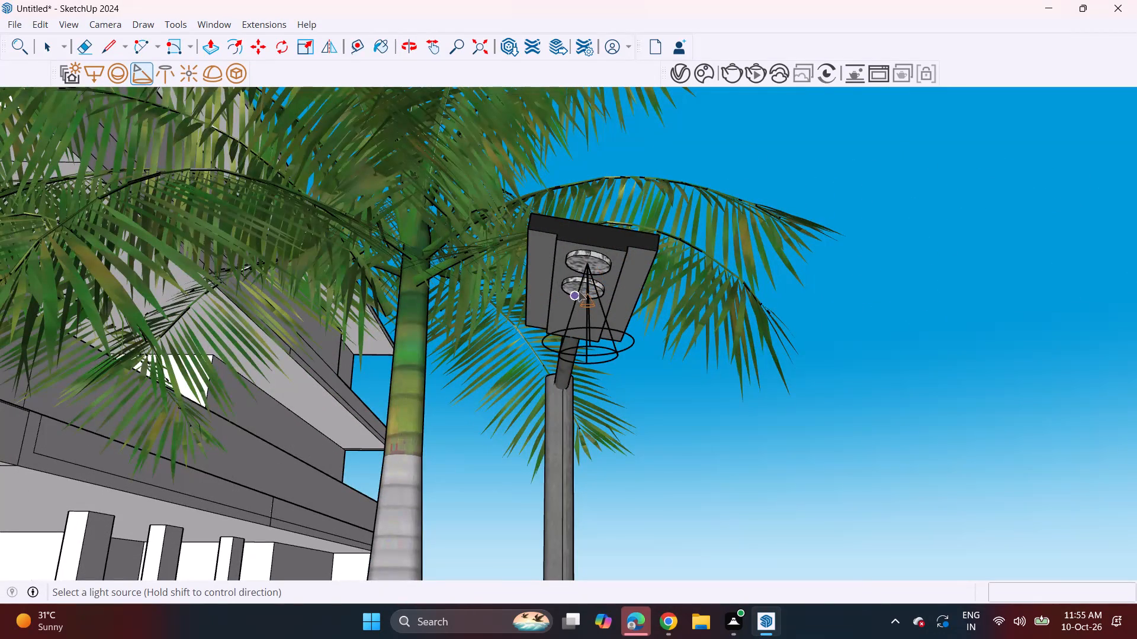
{"action": "middle_click_drag", "start_coordinate": [587, 302], "coordinate": [625, 301]}
{"action": "scroll", "coordinate": [584, 283], "scroll_direction": "up", "scroll_amount": 4}
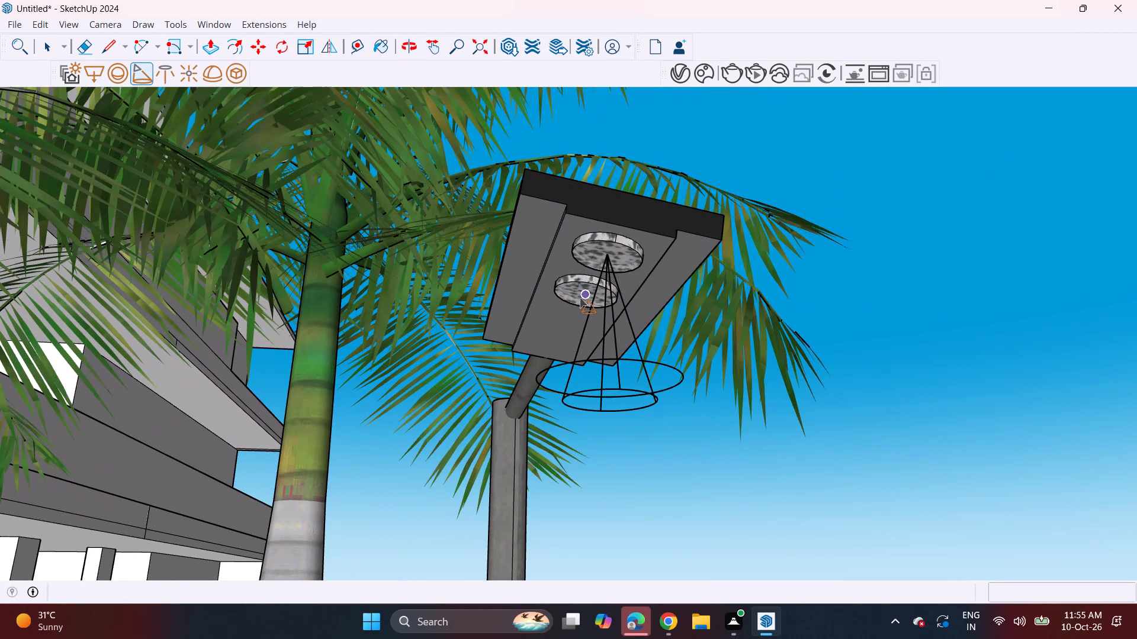
{"action": "left_click", "coordinate": [580, 298]}
Examine the whole house front and the row of street lights fitted with spotlights from several angles.
{"action": "scroll", "coordinate": [570, 304], "scroll_direction": "down", "scroll_amount": 20}
{"action": "scroll", "coordinate": [570, 304], "scroll_direction": "down", "scroll_amount": 6}
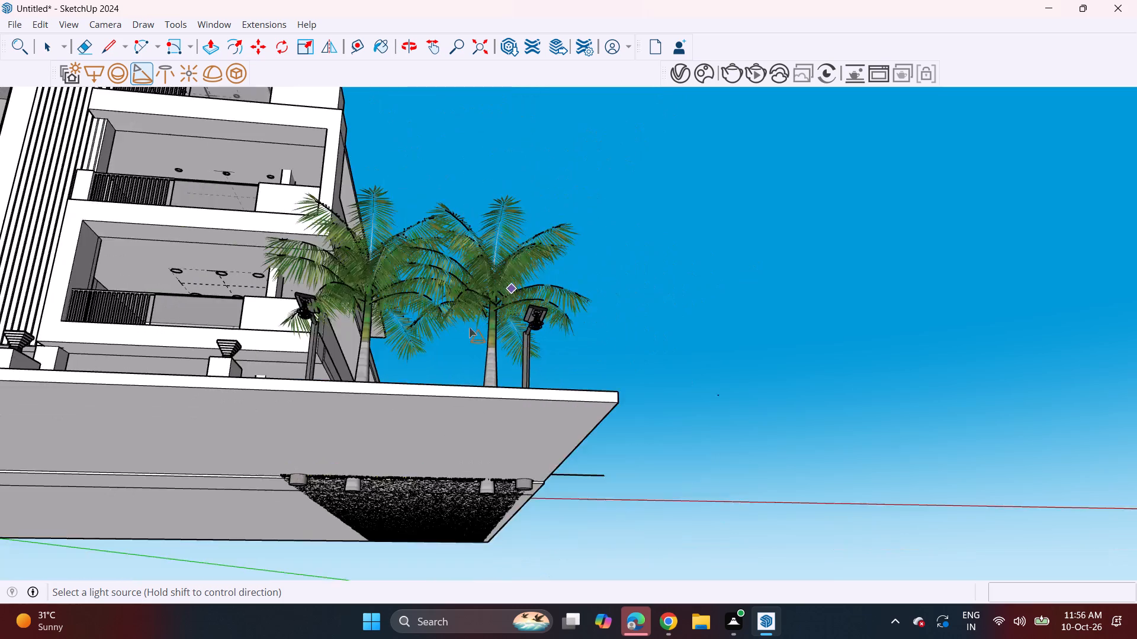
{"action": "scroll", "coordinate": [469, 327], "scroll_direction": "down", "scroll_amount": 2}
{"action": "middle_click_drag", "start_coordinate": [429, 319], "coordinate": [749, 301]}
{"action": "middle_click_drag", "start_coordinate": [699, 297], "coordinate": [693, 403]}
{"action": "middle_click_drag", "start_coordinate": [630, 330], "coordinate": [656, 299], "text": "shift"}
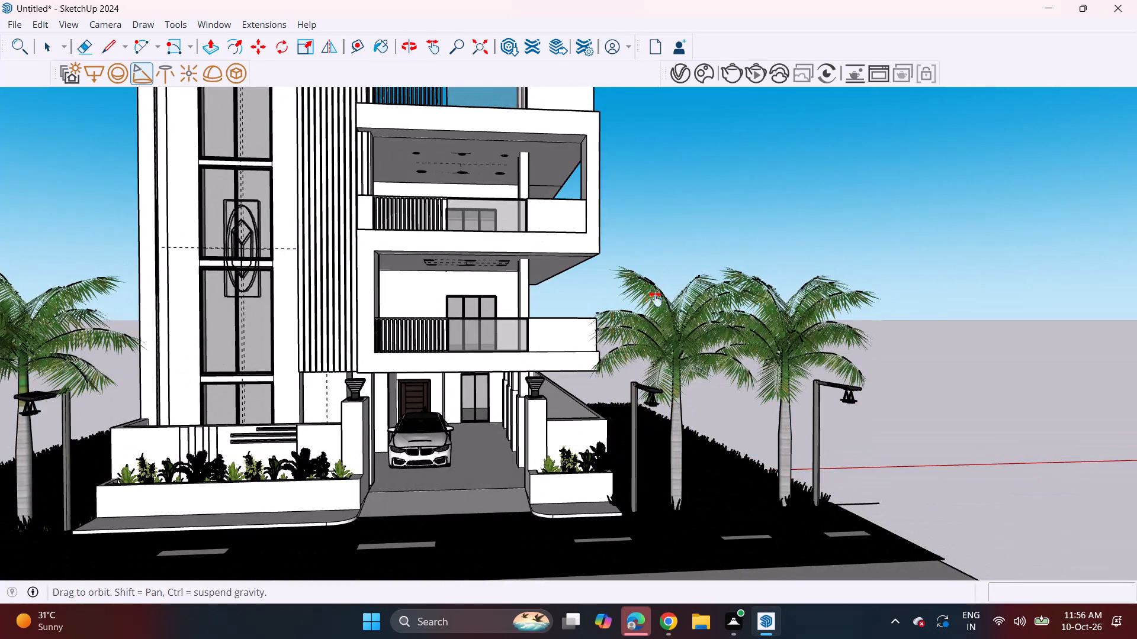
{"action": "middle_click_drag", "start_coordinate": [656, 299], "coordinate": [677, 292], "text": "shift"}
{"action": "scroll", "coordinate": [644, 293], "scroll_direction": "down", "scroll_amount": 4}
{"action": "middle_click_drag", "start_coordinate": [598, 321], "coordinate": [580, 366], "text": "shift"}
{"action": "middle_click_drag", "start_coordinate": [581, 350], "coordinate": [567, 362]}
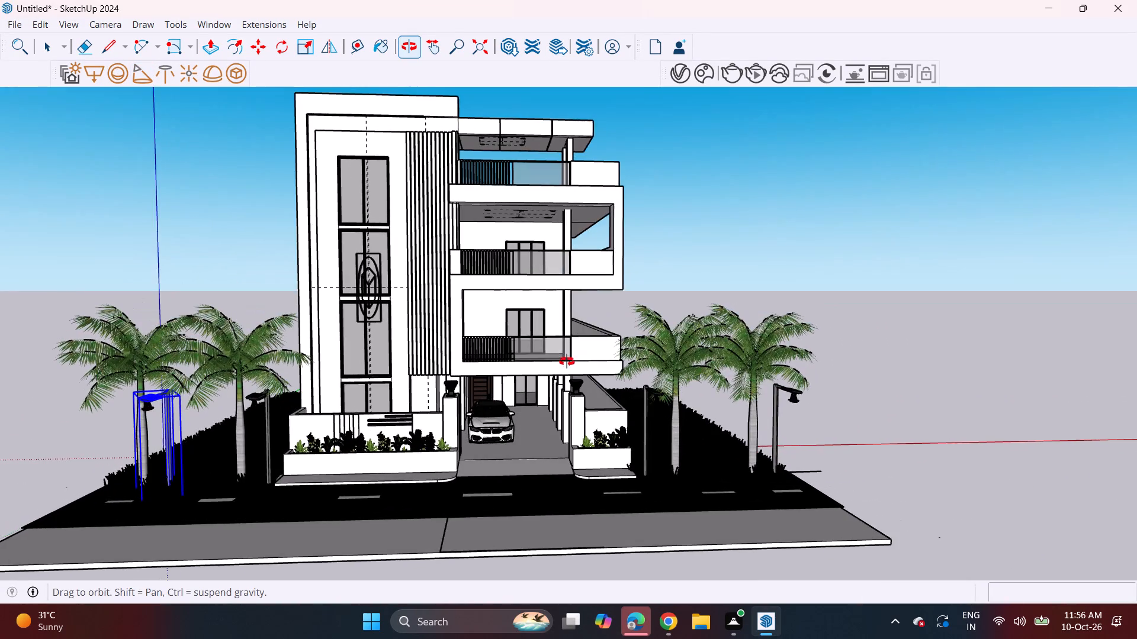
{"action": "middle_click_drag", "start_coordinate": [567, 362], "coordinate": [553, 357]}
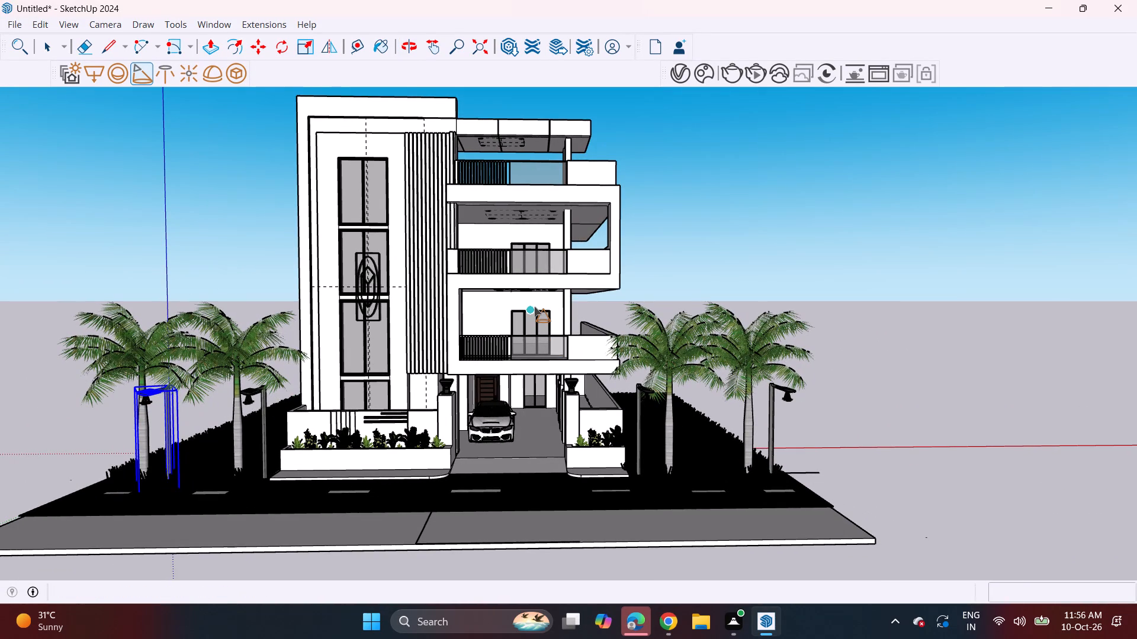
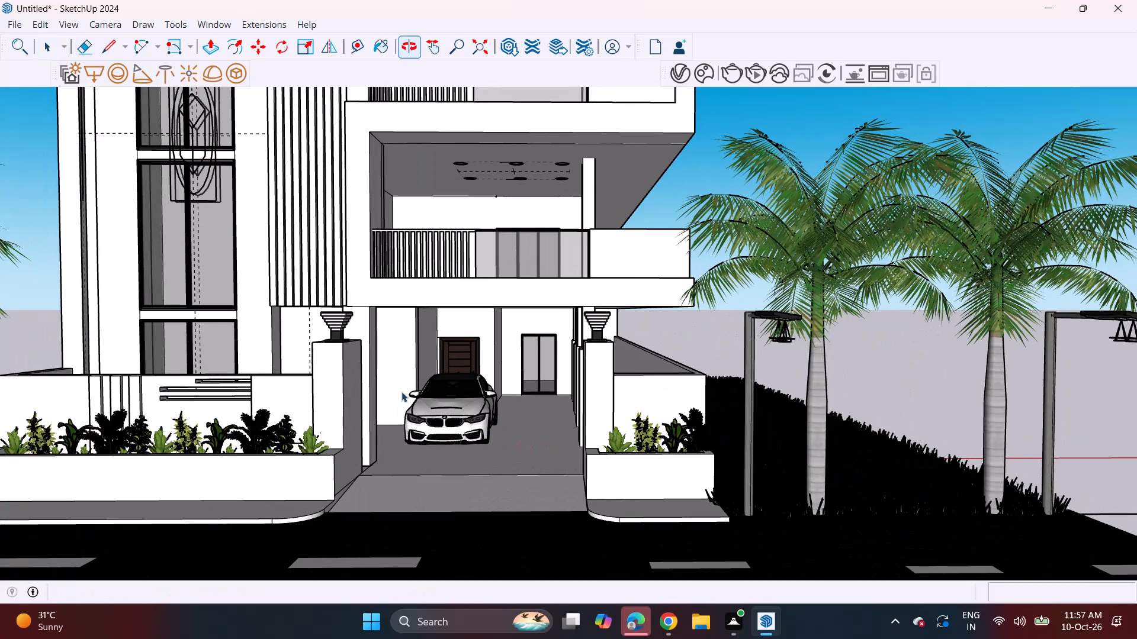
Import the SLIDING+GATE (1) model and place it across the driveway entrance, in front of the parked car.
{"action": "left_click", "coordinate": [15, 27]}
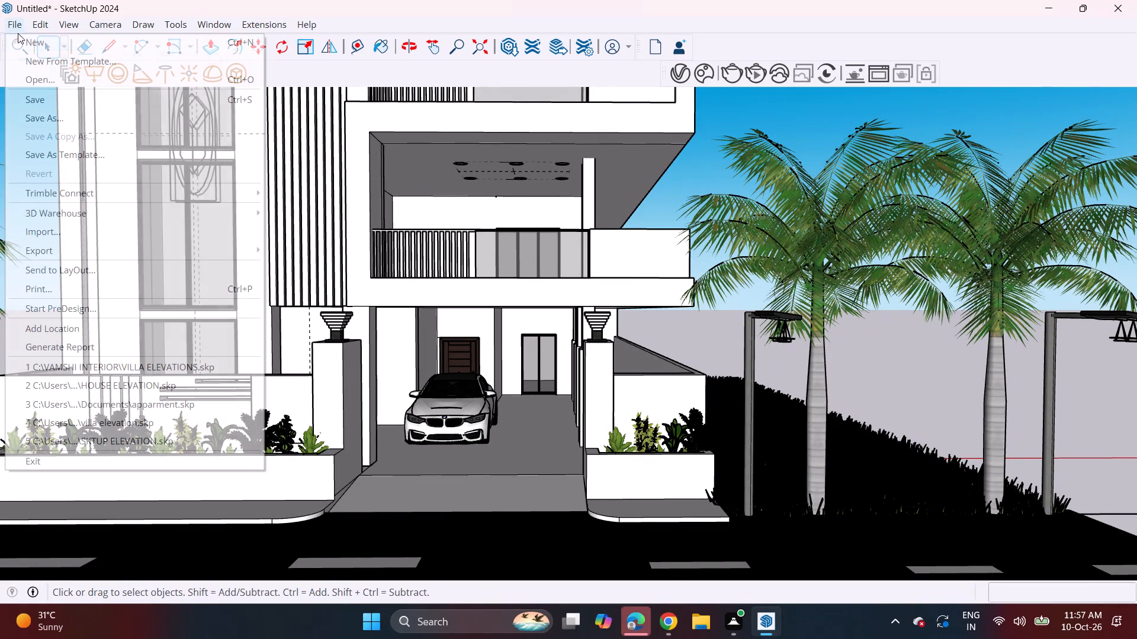
{"action": "left_click", "coordinate": [72, 225]}
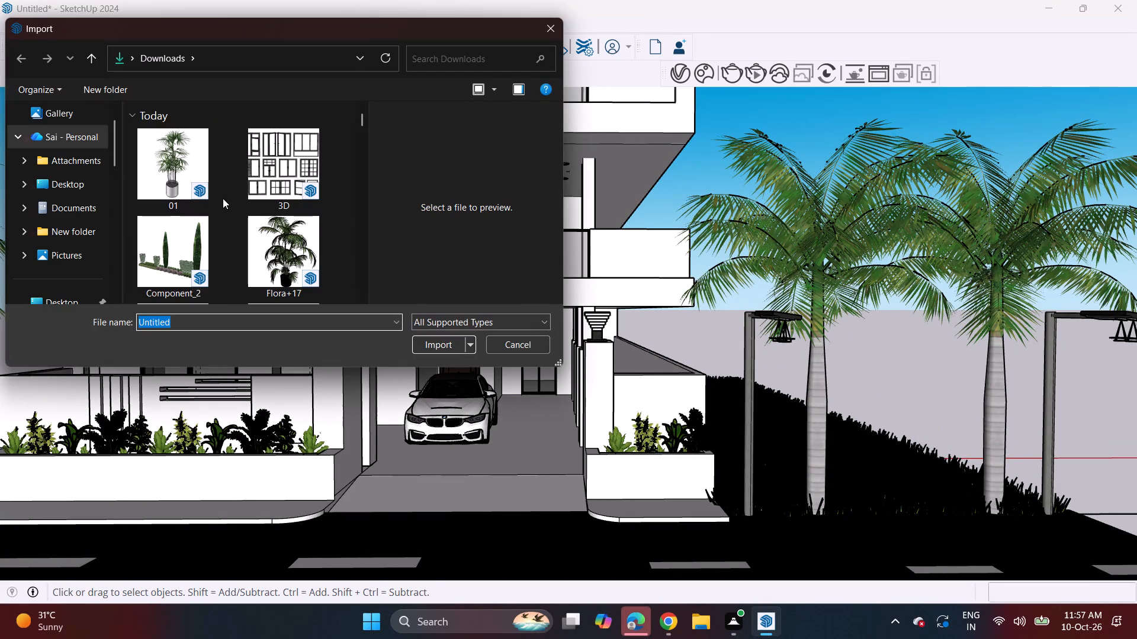
{"action": "scroll", "coordinate": [231, 196], "scroll_direction": "down", "scroll_amount": 3}
{"action": "left_click", "coordinate": [280, 225]}
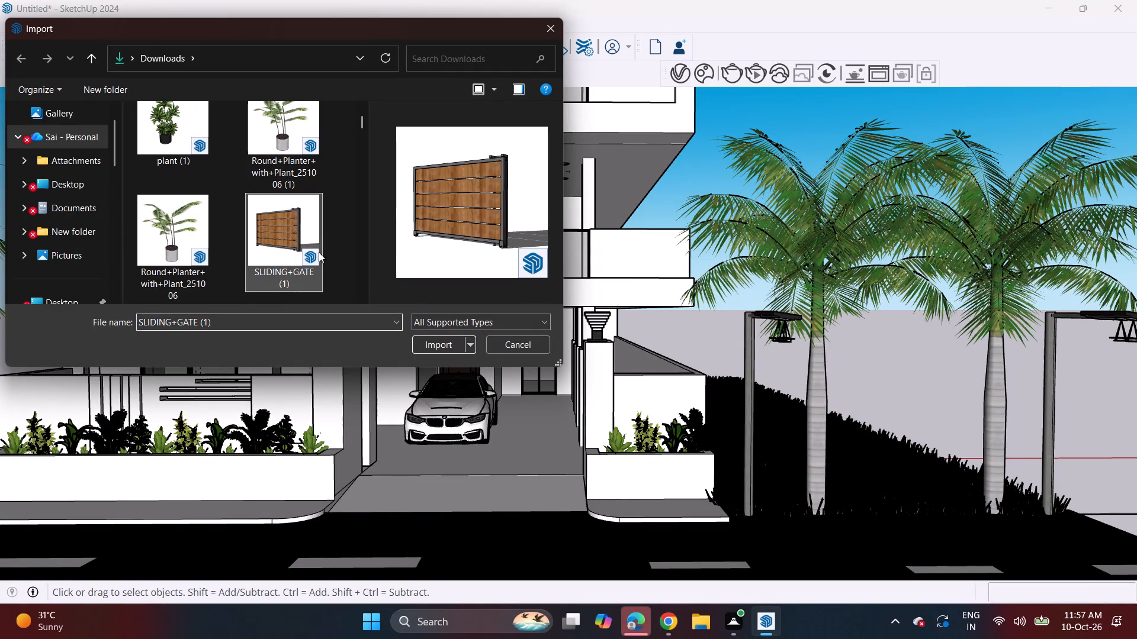
{"action": "left_click", "coordinate": [445, 344]}
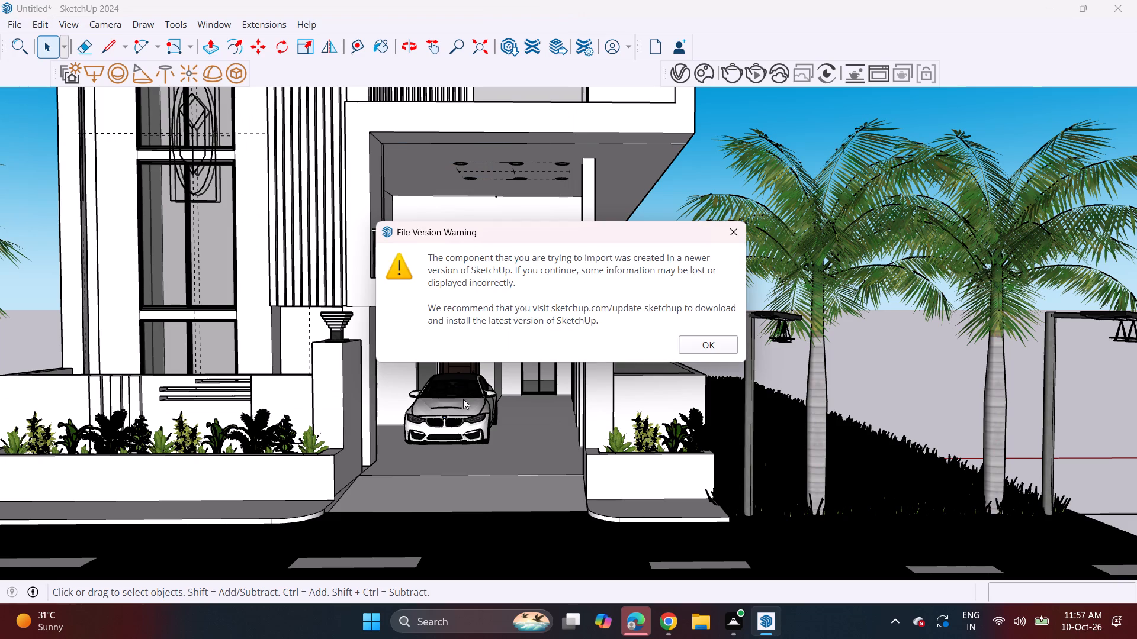
{"action": "left_click", "coordinate": [721, 339]}
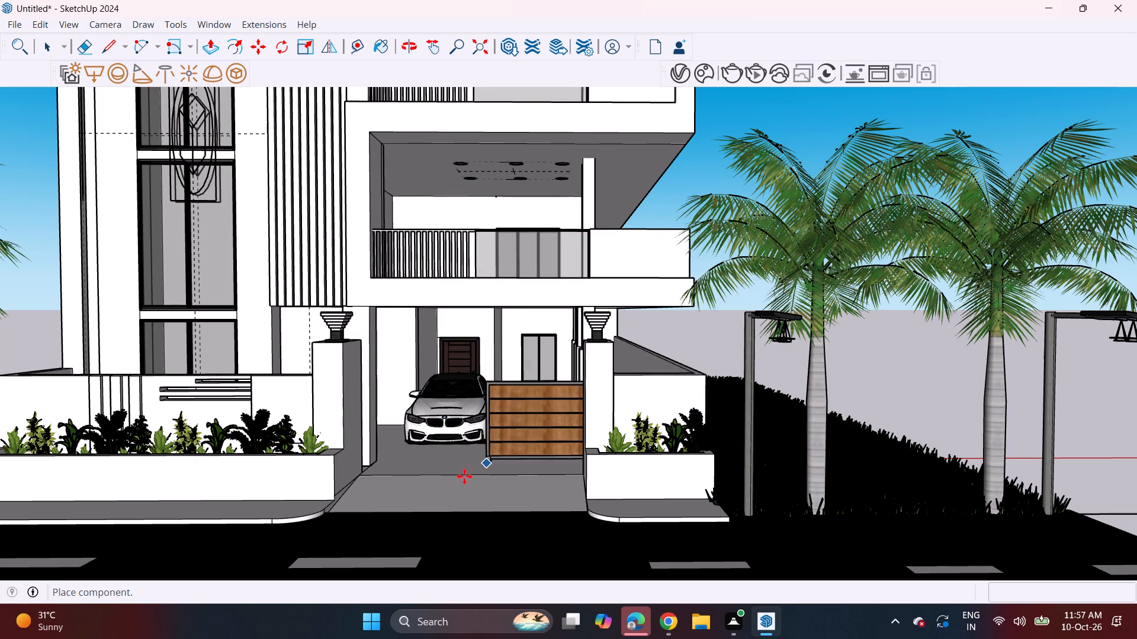
{"action": "left_click", "coordinate": [455, 472]}
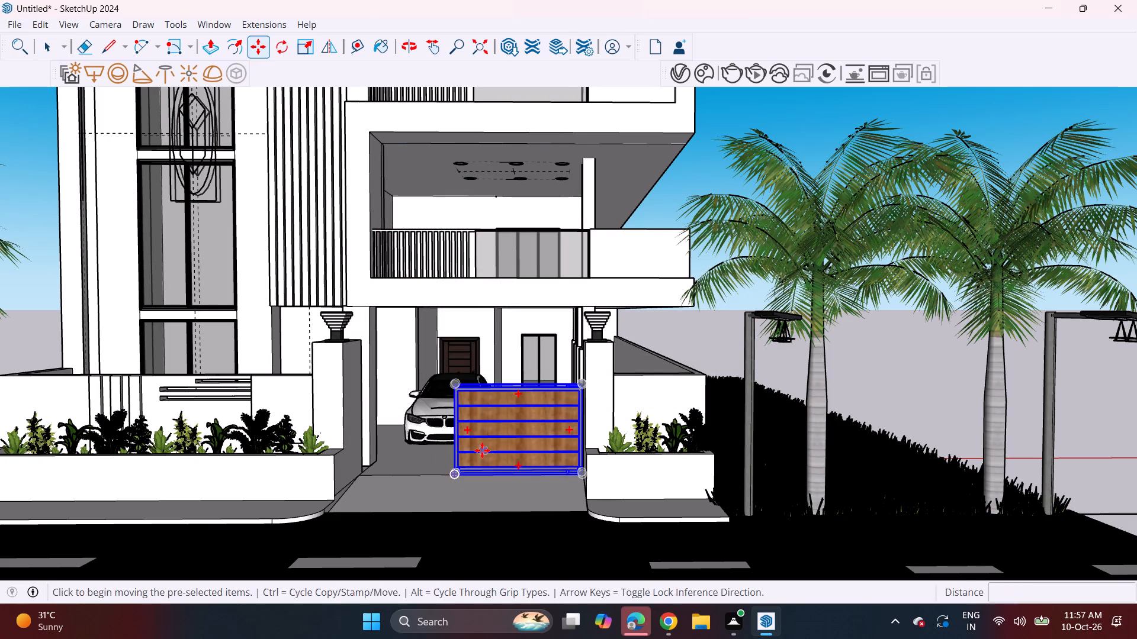
Move the sliding gate by its bottom corner to the base of the gate pillar beside the short planter.
{"action": "middle_click_drag", "start_coordinate": [479, 450], "coordinate": [555, 451]}
{"action": "scroll", "coordinate": [616, 461], "scroll_direction": "up", "scroll_amount": 12}
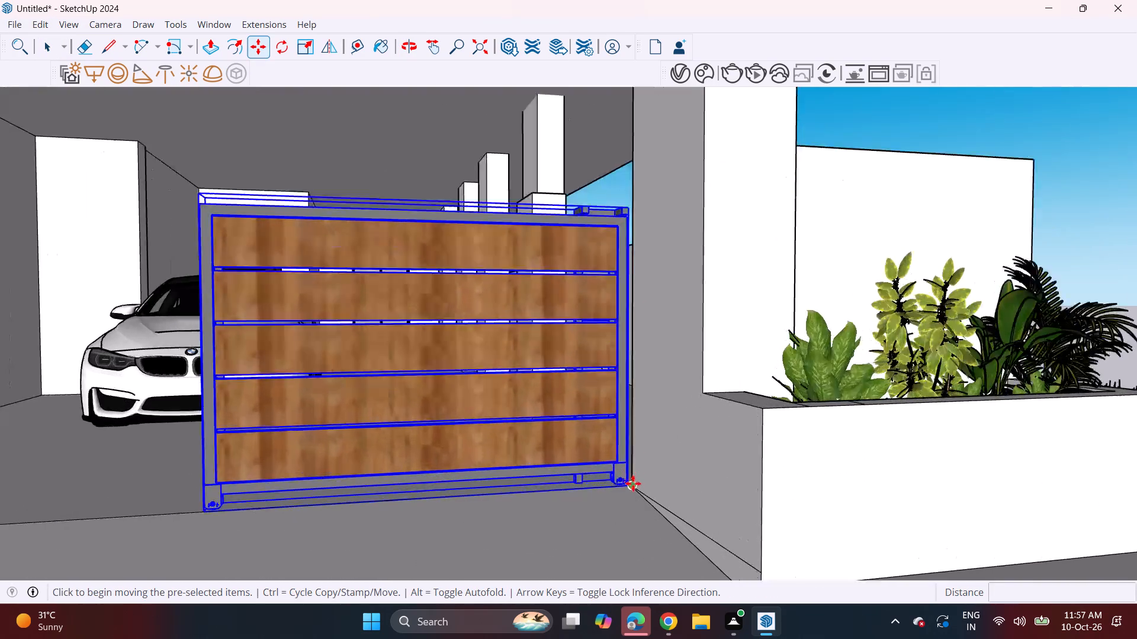
{"action": "scroll", "coordinate": [633, 483], "scroll_direction": "up", "scroll_amount": 8}
{"action": "left_click", "coordinate": [617, 480]}
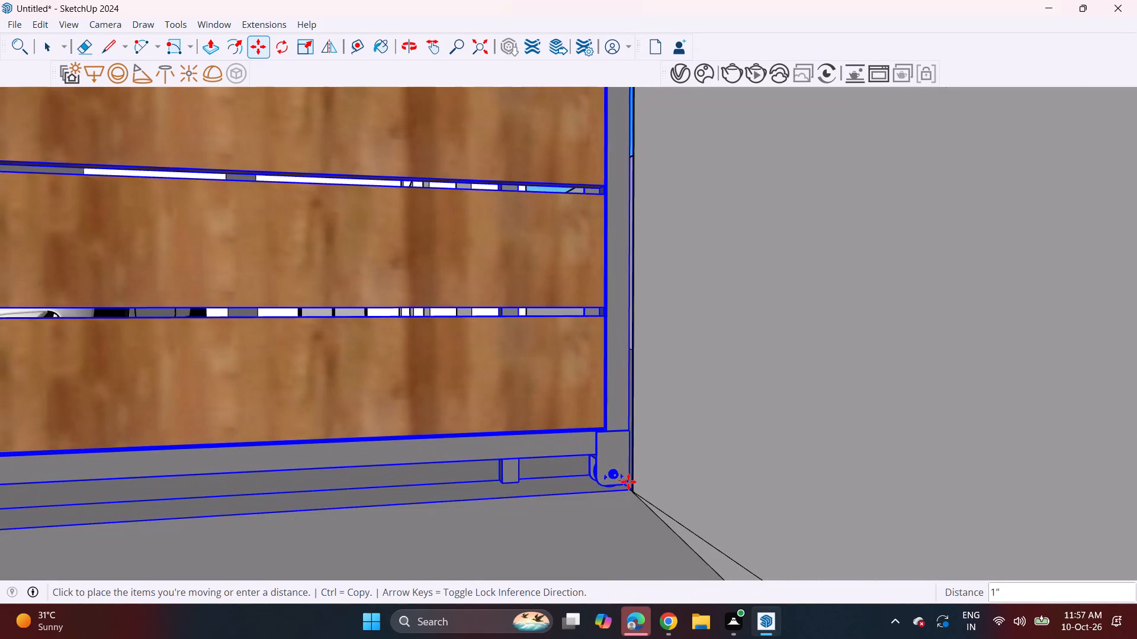
{"action": "left_click", "coordinate": [632, 487]}
{"action": "scroll", "coordinate": [506, 411], "scroll_direction": "down", "scroll_amount": 16}
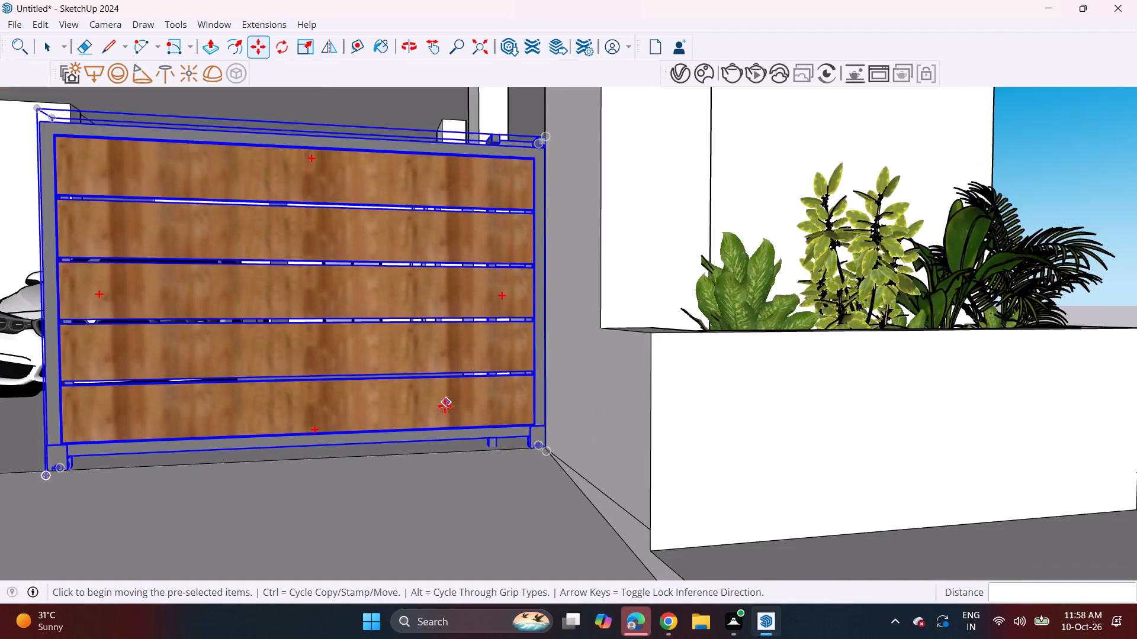
{"action": "scroll", "coordinate": [445, 406], "scroll_direction": "down", "scroll_amount": 11}
{"action": "middle_click_drag", "start_coordinate": [394, 379], "coordinate": [556, 378], "text": "shift"}
{"action": "middle_click_drag", "start_coordinate": [491, 381], "coordinate": [451, 381]}
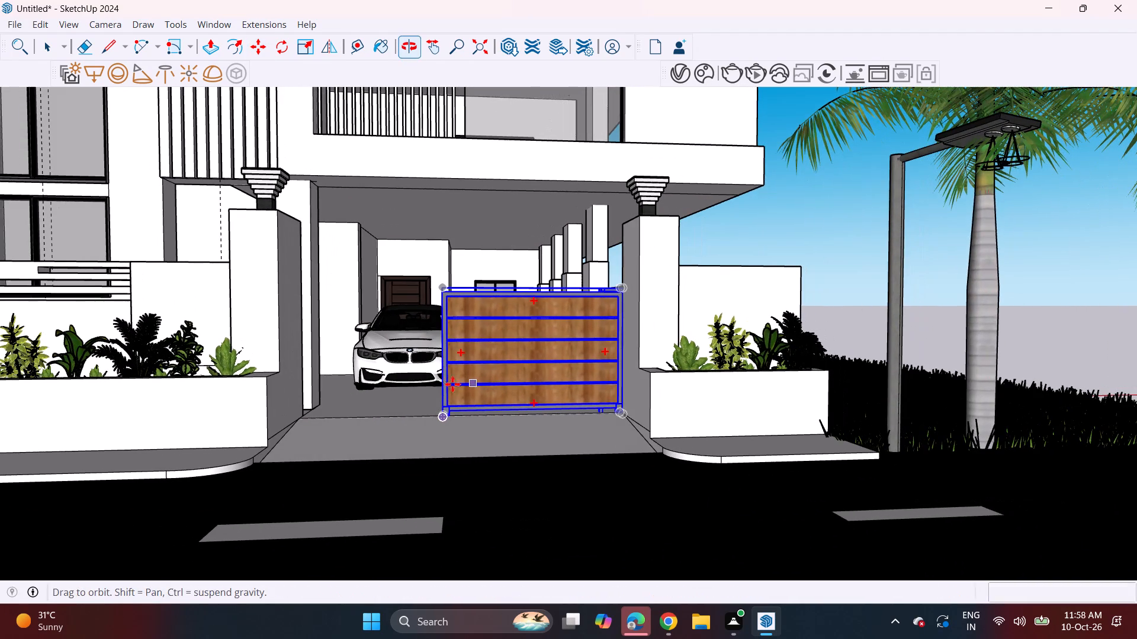
{"action": "key", "text": "space"}
{"action": "left_click", "coordinate": [828, 260]}
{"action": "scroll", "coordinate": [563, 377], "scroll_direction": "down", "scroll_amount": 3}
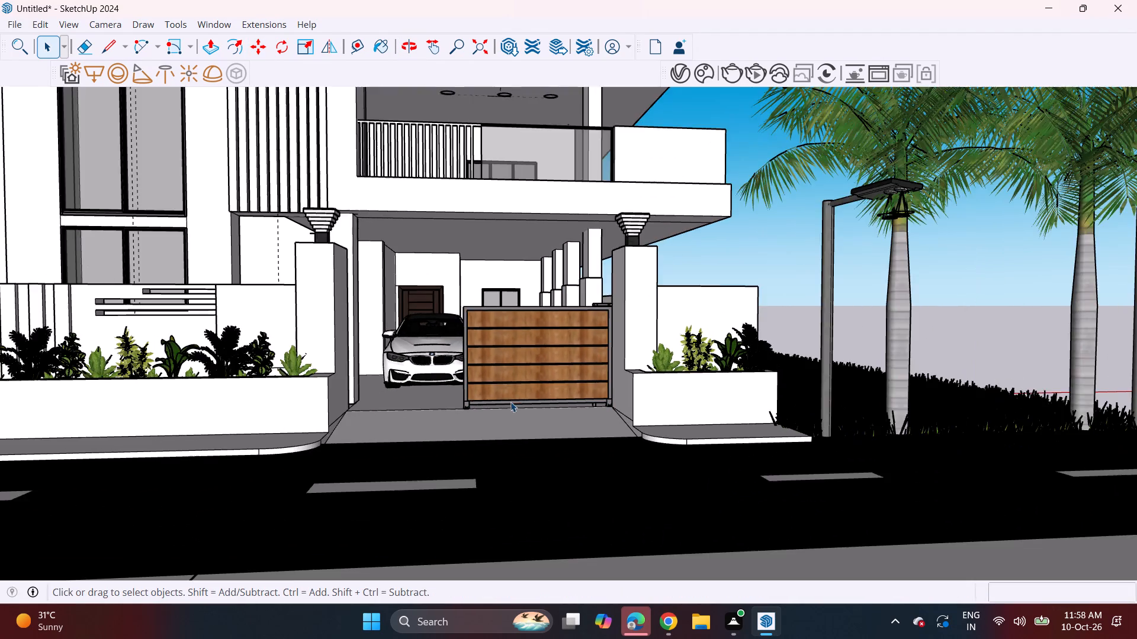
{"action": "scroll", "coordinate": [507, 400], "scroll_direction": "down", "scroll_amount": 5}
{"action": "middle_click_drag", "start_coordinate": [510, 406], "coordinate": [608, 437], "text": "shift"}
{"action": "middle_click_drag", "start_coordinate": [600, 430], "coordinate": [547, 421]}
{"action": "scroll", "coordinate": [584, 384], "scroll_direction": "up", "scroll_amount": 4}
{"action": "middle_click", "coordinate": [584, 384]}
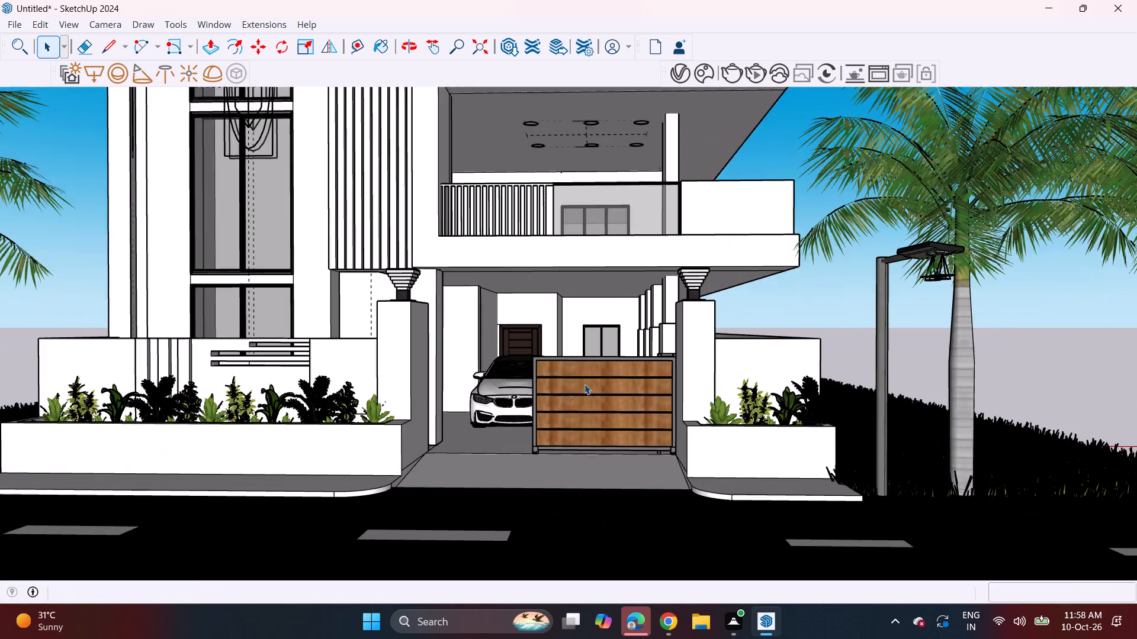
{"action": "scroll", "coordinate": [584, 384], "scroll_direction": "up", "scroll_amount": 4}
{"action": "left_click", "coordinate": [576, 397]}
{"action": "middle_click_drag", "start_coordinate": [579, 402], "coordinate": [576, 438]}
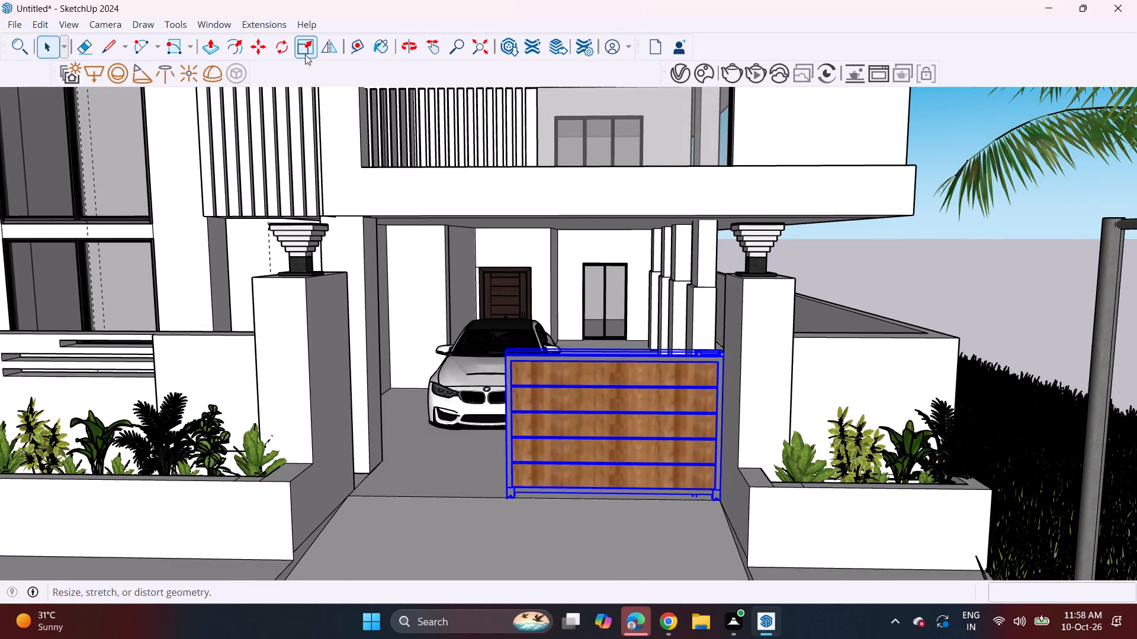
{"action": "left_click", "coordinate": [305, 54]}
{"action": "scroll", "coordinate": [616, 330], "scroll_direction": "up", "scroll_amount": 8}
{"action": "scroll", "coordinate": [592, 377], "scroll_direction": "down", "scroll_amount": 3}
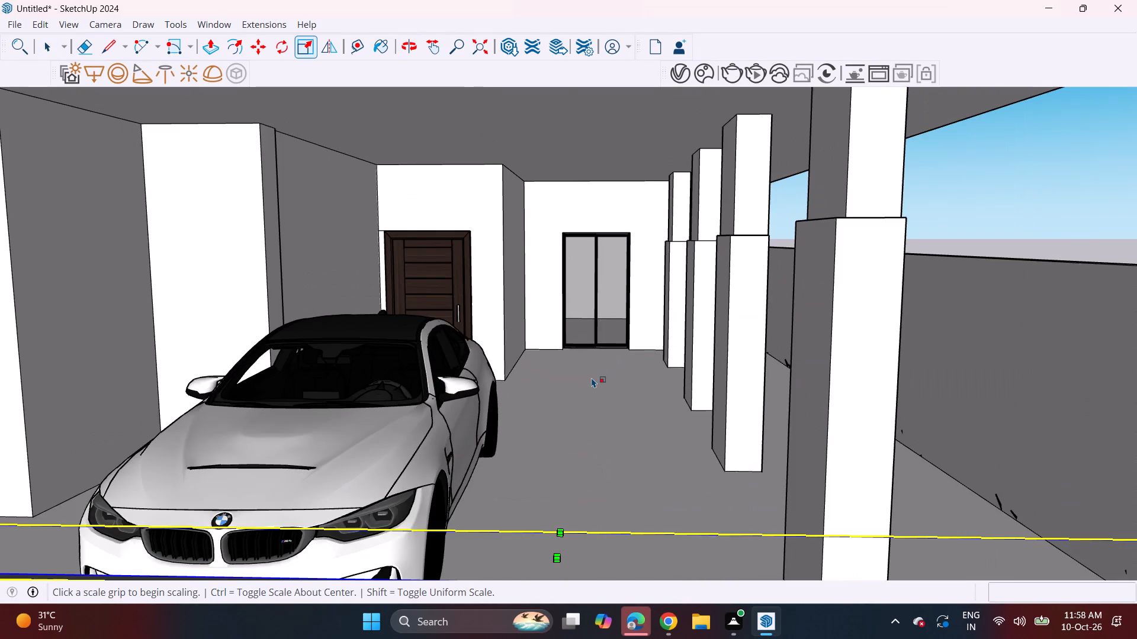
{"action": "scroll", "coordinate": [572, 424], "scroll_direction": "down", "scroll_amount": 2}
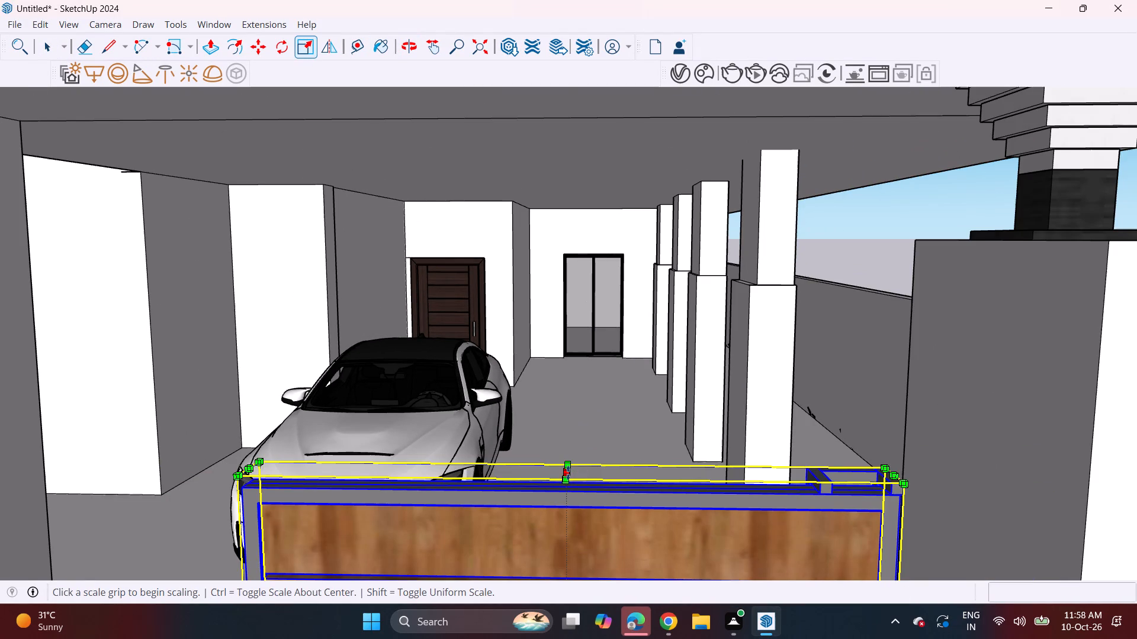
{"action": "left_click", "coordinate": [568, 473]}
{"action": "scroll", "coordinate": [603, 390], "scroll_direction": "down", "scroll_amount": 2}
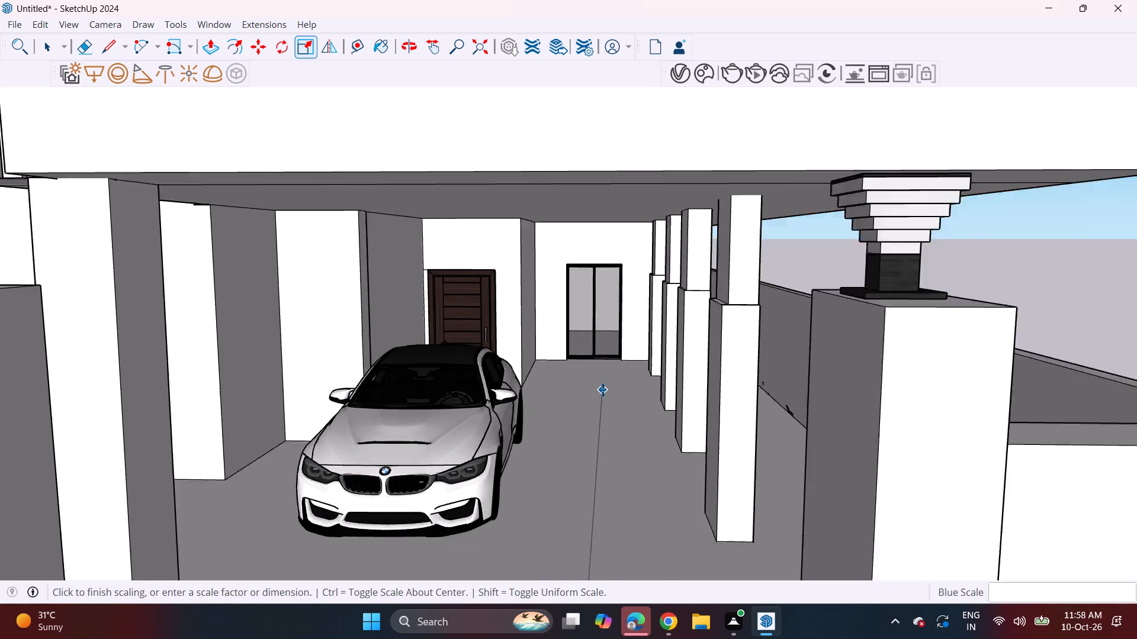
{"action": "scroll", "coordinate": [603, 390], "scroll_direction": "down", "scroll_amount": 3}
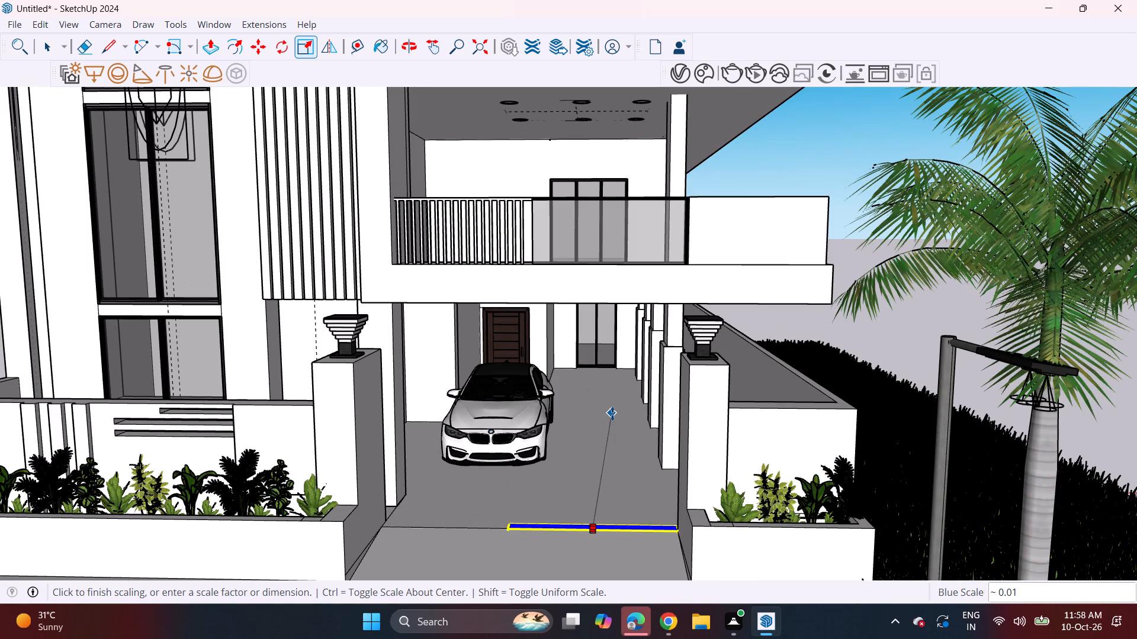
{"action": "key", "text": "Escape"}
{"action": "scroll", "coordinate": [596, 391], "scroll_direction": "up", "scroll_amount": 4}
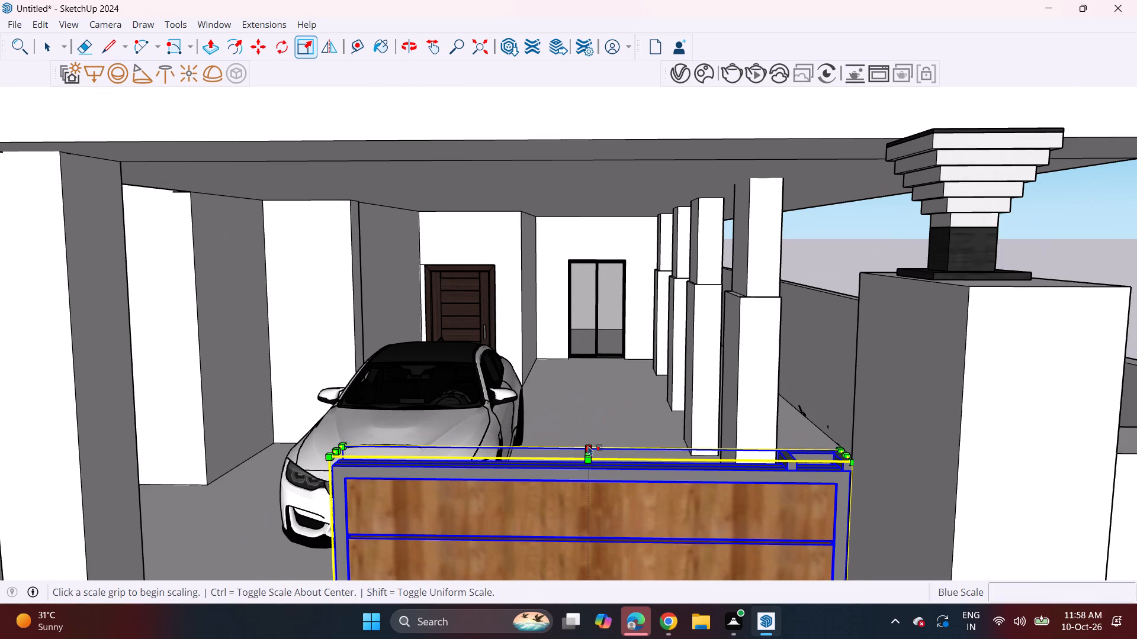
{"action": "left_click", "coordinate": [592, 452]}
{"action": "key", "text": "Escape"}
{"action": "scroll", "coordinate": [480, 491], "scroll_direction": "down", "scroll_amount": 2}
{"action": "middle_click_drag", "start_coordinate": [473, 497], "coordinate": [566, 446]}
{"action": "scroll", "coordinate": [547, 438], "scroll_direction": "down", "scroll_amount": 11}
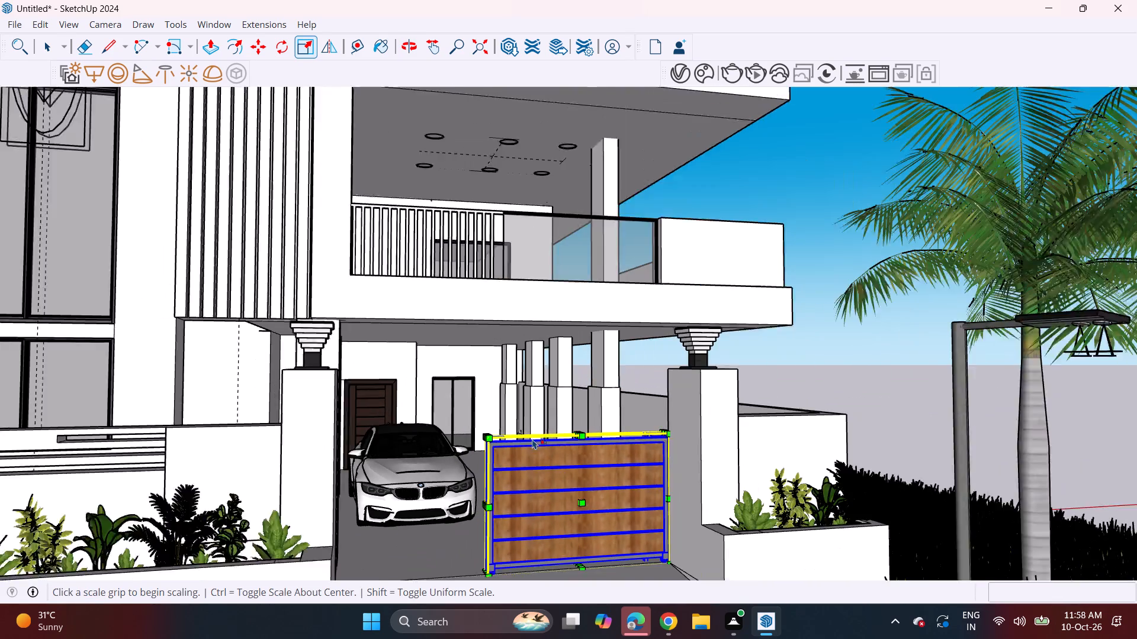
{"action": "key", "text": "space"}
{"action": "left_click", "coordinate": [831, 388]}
Place an omni light on each of the two lamps in the car's headlight farther from the sliding gate.
{"action": "middle_click_drag", "start_coordinate": [776, 405], "coordinate": [750, 399]}
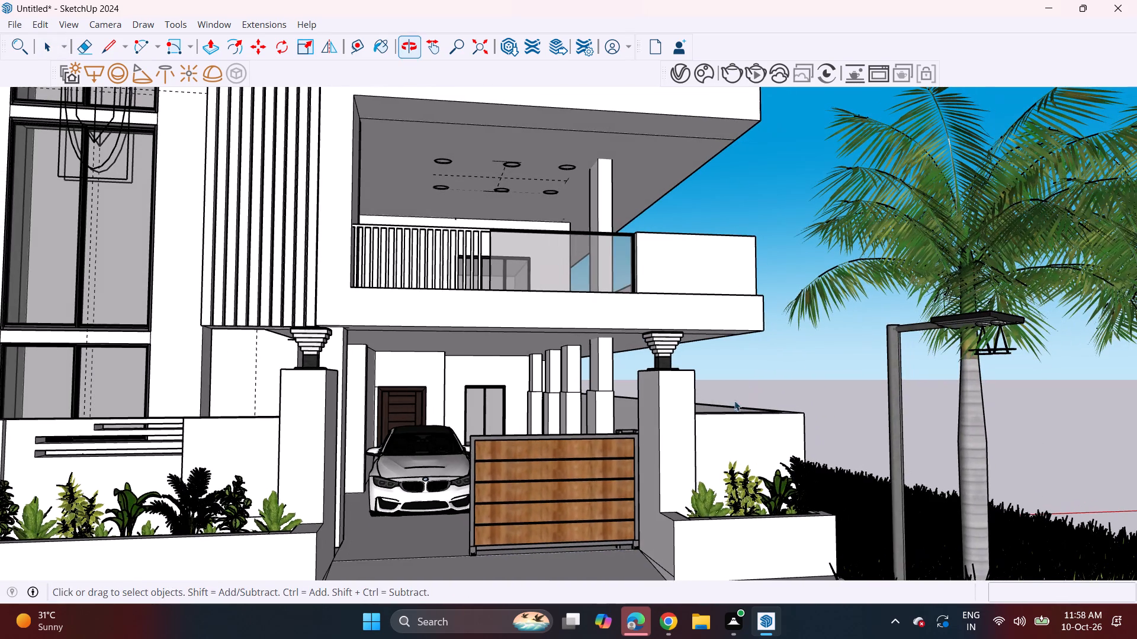
{"action": "middle_click_drag", "start_coordinate": [462, 477], "coordinate": [531, 477]}
{"action": "scroll", "coordinate": [481, 499], "scroll_direction": "up", "scroll_amount": 3}
{"action": "middle_click_drag", "start_coordinate": [477, 493], "coordinate": [479, 479]}
{"action": "scroll", "coordinate": [479, 483], "scroll_direction": "up", "scroll_amount": 3}
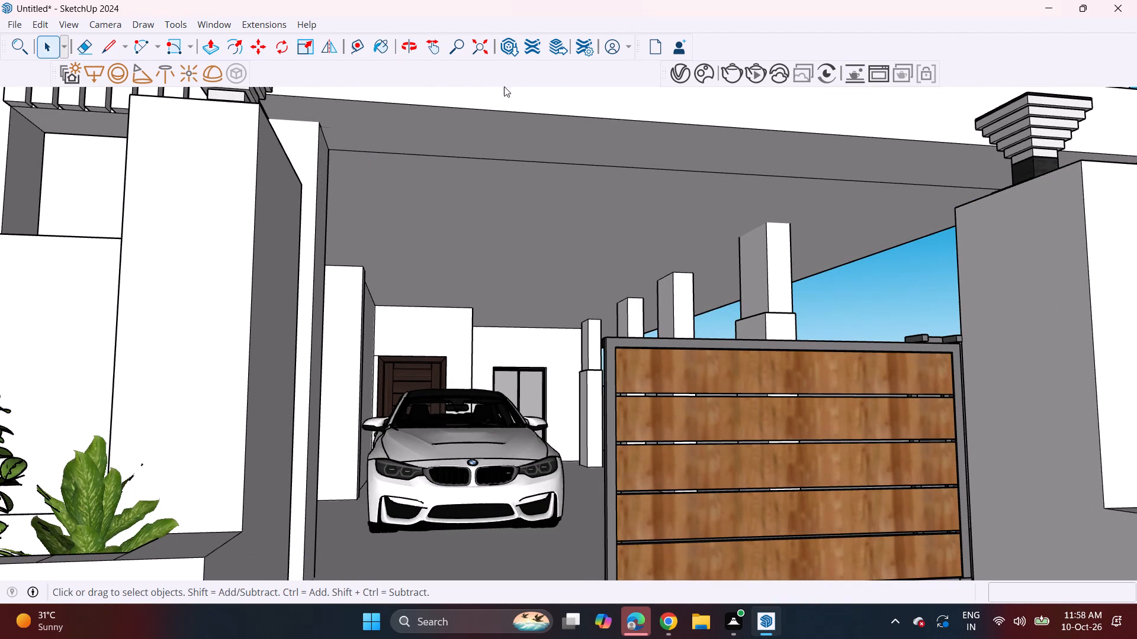
{"action": "left_click", "coordinate": [188, 77]}
{"action": "scroll", "coordinate": [429, 482], "scroll_direction": "up", "scroll_amount": 4}
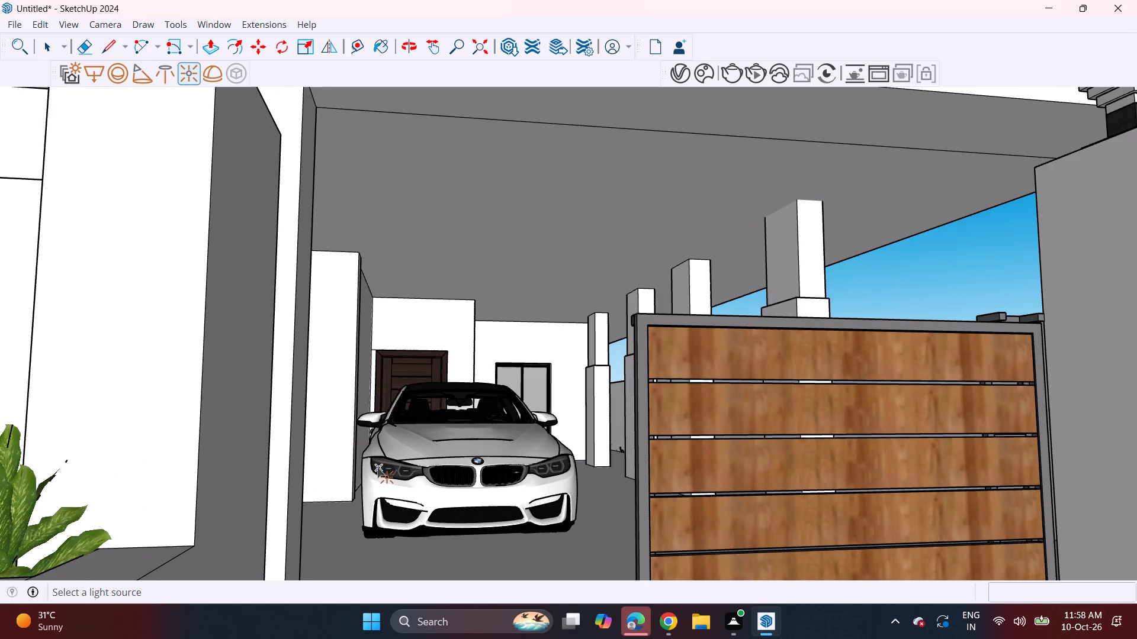
{"action": "scroll", "coordinate": [387, 466], "scroll_direction": "up", "scroll_amount": 20}
{"action": "scroll", "coordinate": [391, 474], "scroll_direction": "up", "scroll_amount": 2}
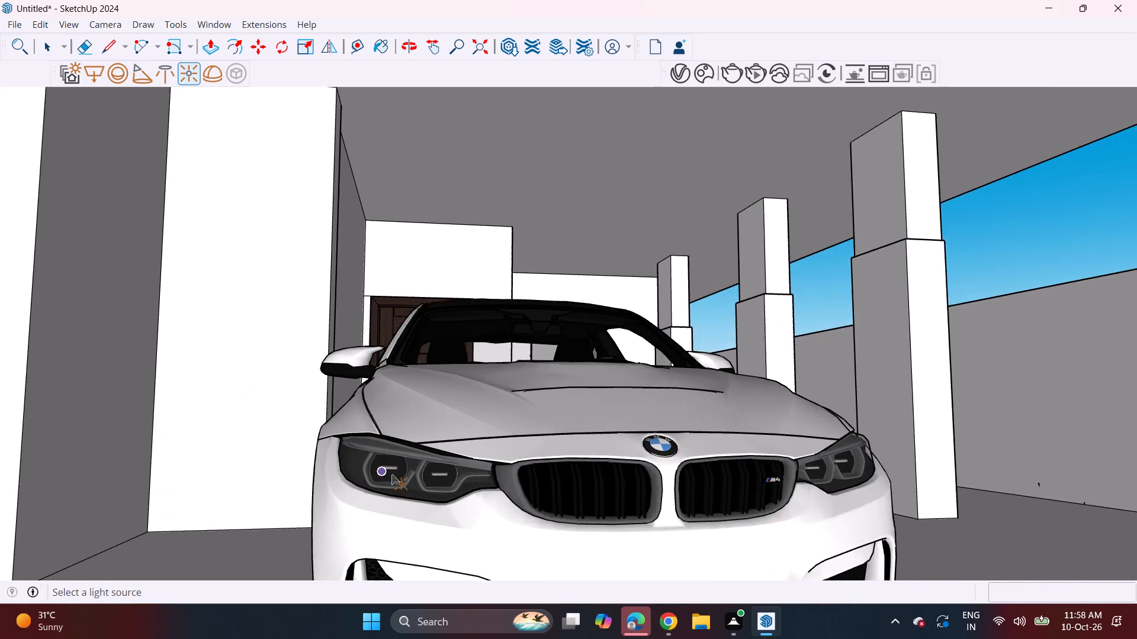
{"action": "scroll", "coordinate": [391, 474], "scroll_direction": "up", "scroll_amount": 4}
{"action": "scroll", "coordinate": [391, 474], "scroll_direction": "up", "scroll_amount": 18}
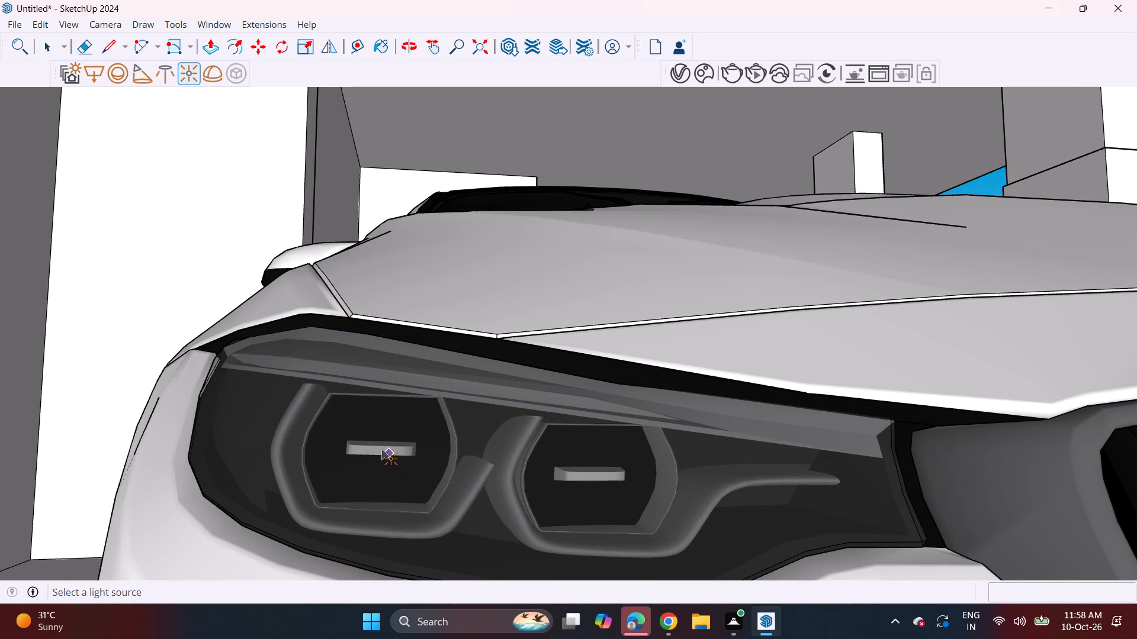
{"action": "left_click", "coordinate": [381, 449]}
{"action": "left_click", "coordinate": [593, 481]}
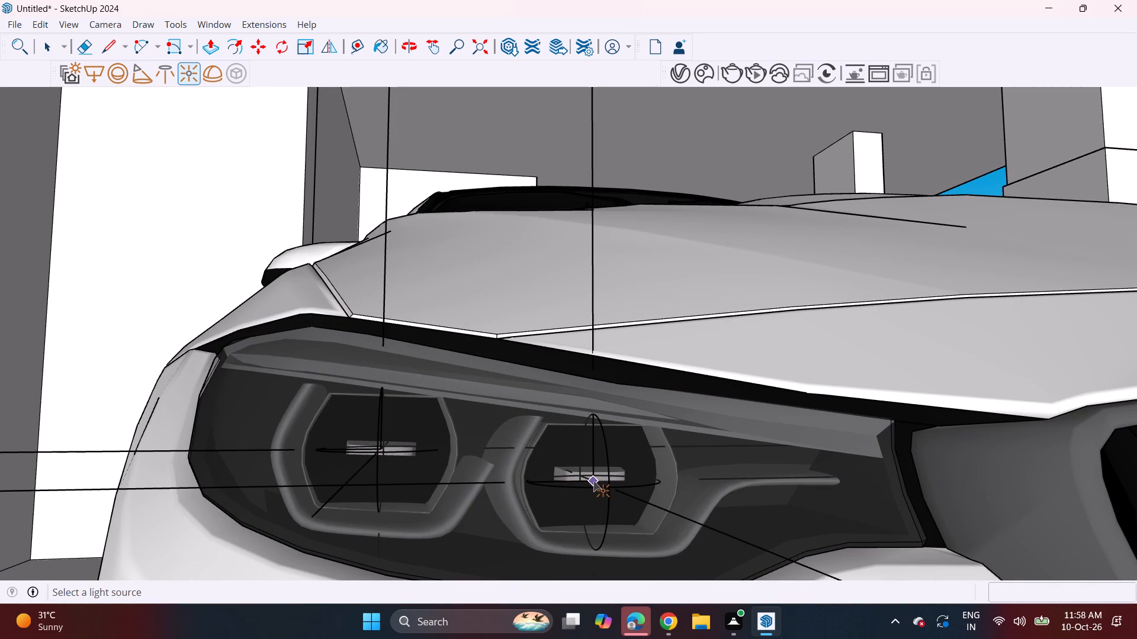
Place an omni light on each of the two lamps in the car's other headlight, beside the M4 badge.
{"action": "scroll", "coordinate": [659, 480], "scroll_direction": "down", "scroll_amount": 11}
{"action": "middle_click_drag", "start_coordinate": [735, 483], "coordinate": [0, 413]}
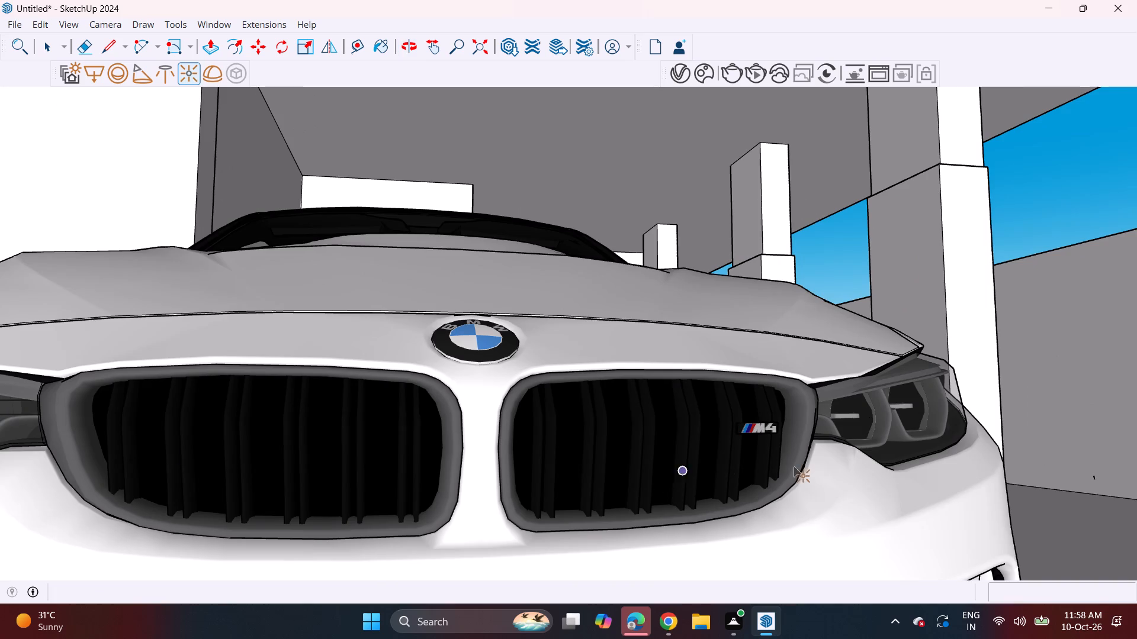
{"action": "middle_click_drag", "start_coordinate": [795, 466], "coordinate": [506, 481], "text": "shift"}
{"action": "scroll", "coordinate": [627, 438], "scroll_direction": "up", "scroll_amount": 9}
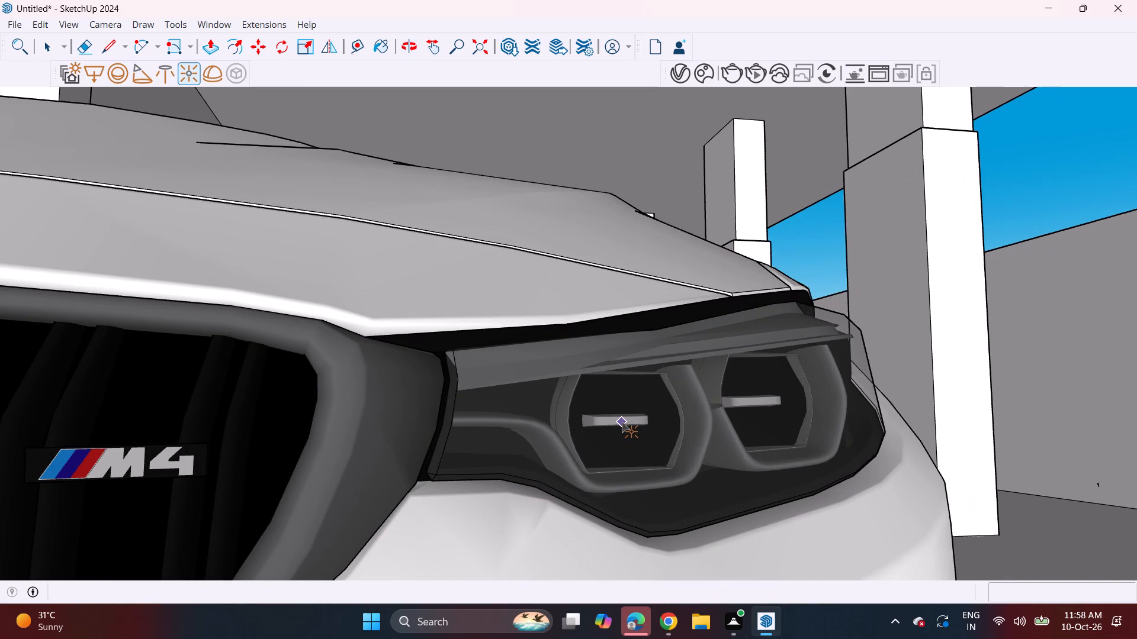
{"action": "left_click", "coordinate": [622, 422]}
{"action": "left_click", "coordinate": [757, 402]}
Examine the car's front and the omni lights in both headlights from several angles.
{"action": "scroll", "coordinate": [756, 398], "scroll_direction": "down", "scroll_amount": 5}
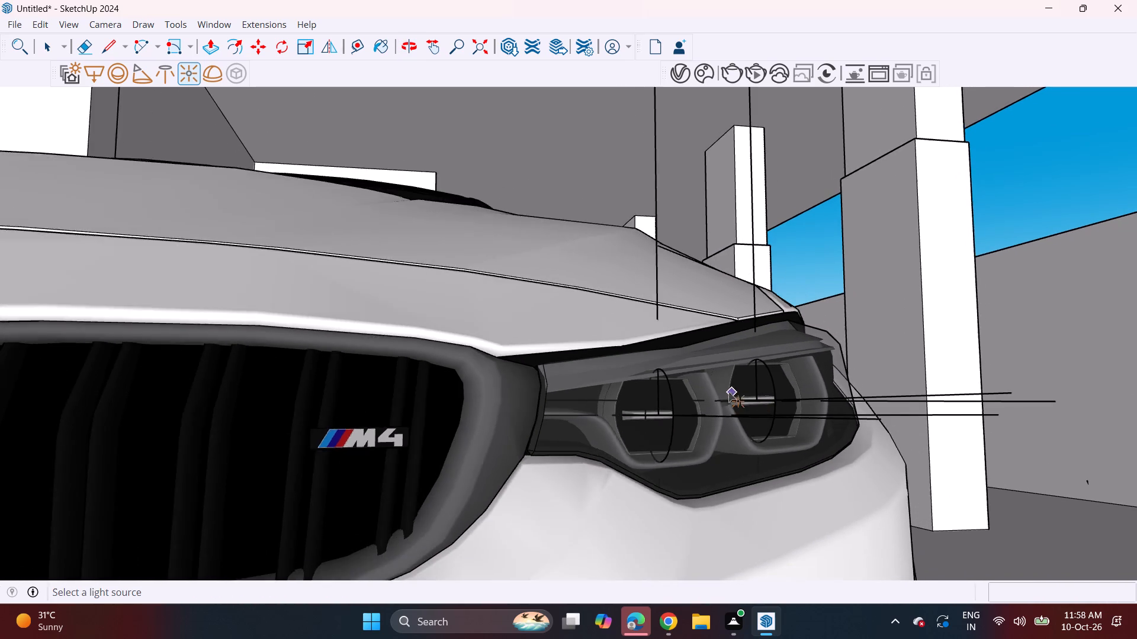
{"action": "scroll", "coordinate": [728, 392], "scroll_direction": "down", "scroll_amount": 20}
{"action": "scroll", "coordinate": [728, 392], "scroll_direction": "down", "scroll_amount": 13}
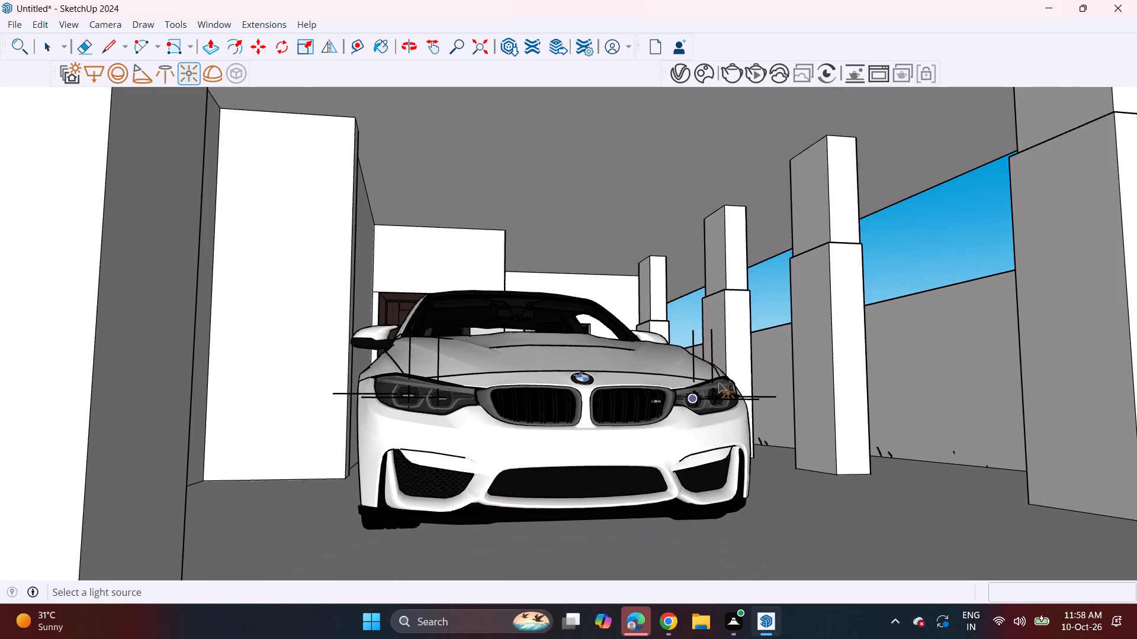
{"action": "middle_click_drag", "start_coordinate": [718, 382], "coordinate": [706, 409]}
{"action": "middle_click_drag", "start_coordinate": [679, 417], "coordinate": [705, 344]}
{"action": "middle_click_drag", "start_coordinate": [720, 358], "coordinate": [714, 379]}
{"action": "scroll", "coordinate": [662, 405], "scroll_direction": "down", "scroll_amount": 3}
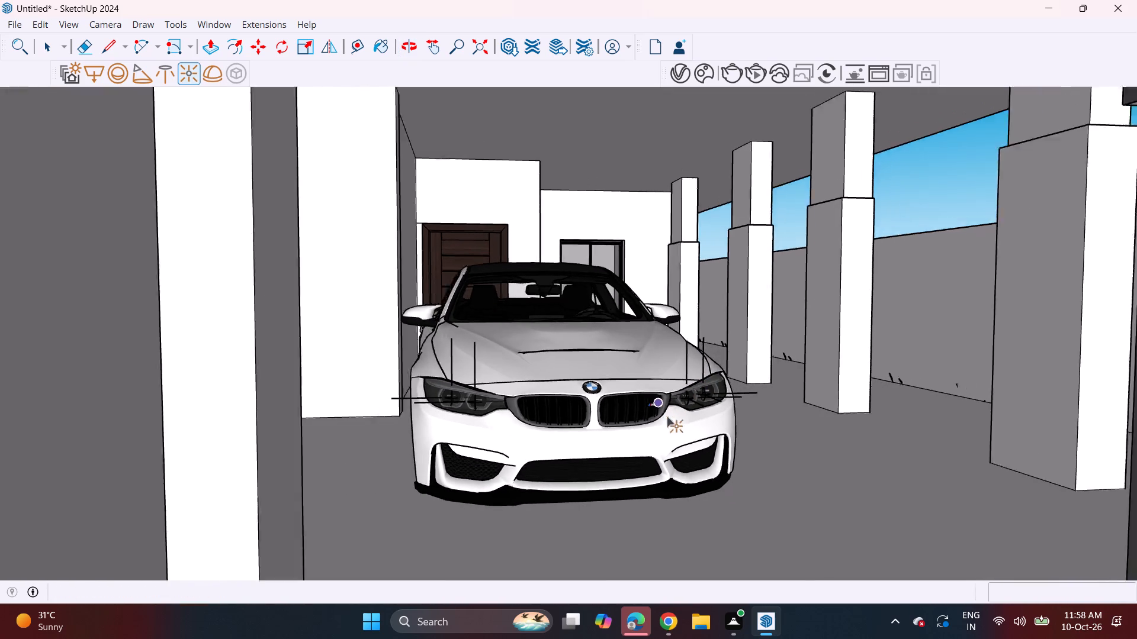
{"action": "middle_click_drag", "start_coordinate": [683, 434], "coordinate": [677, 393], "text": "shift"}
{"action": "middle_click_drag", "start_coordinate": [672, 384], "coordinate": [652, 357]}
{"action": "scroll", "coordinate": [650, 357], "scroll_direction": "down", "scroll_amount": 3}
{"action": "middle_click_drag", "start_coordinate": [641, 366], "coordinate": [658, 411]}
{"action": "scroll", "coordinate": [652, 409], "scroll_direction": "up", "scroll_amount": 3}
{"action": "middle_click_drag", "start_coordinate": [653, 409], "coordinate": [666, 428]}
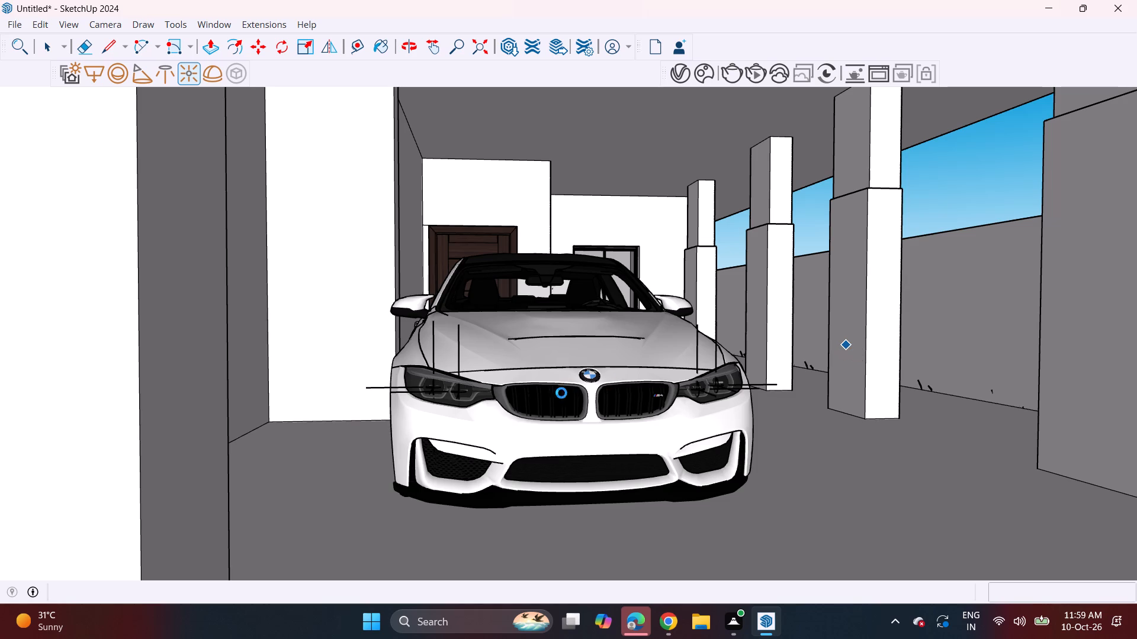
{"action": "scroll", "coordinate": [566, 434], "scroll_direction": "up", "scroll_amount": 2}
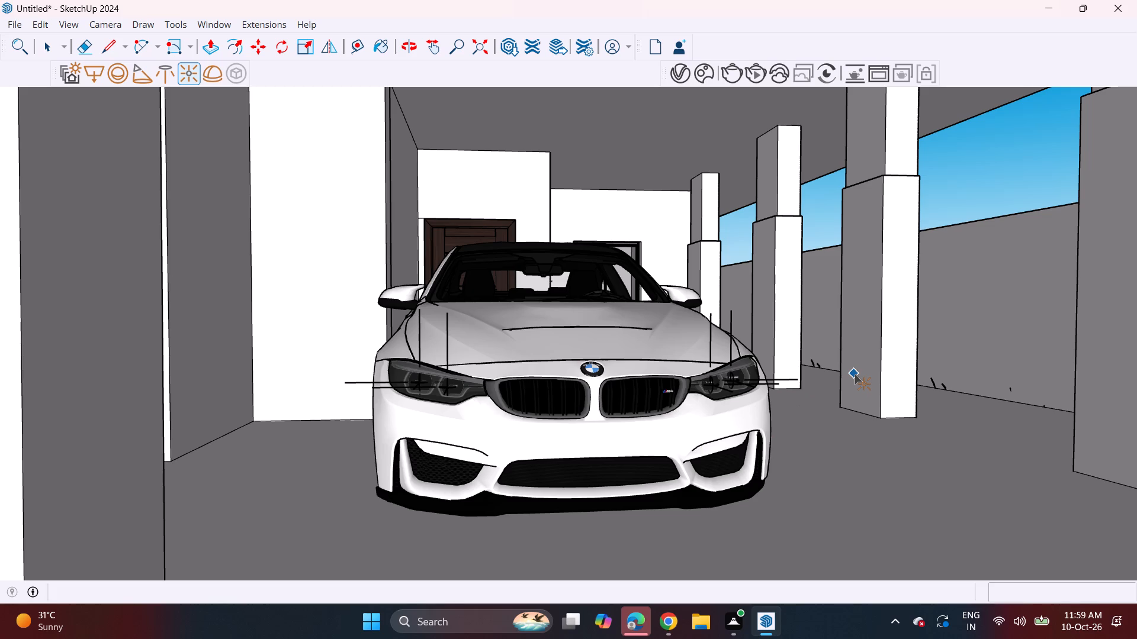
{"action": "middle_click_drag", "start_coordinate": [756, 373], "coordinate": [741, 430]}
{"action": "scroll", "coordinate": [717, 431], "scroll_direction": "down", "scroll_amount": 2}
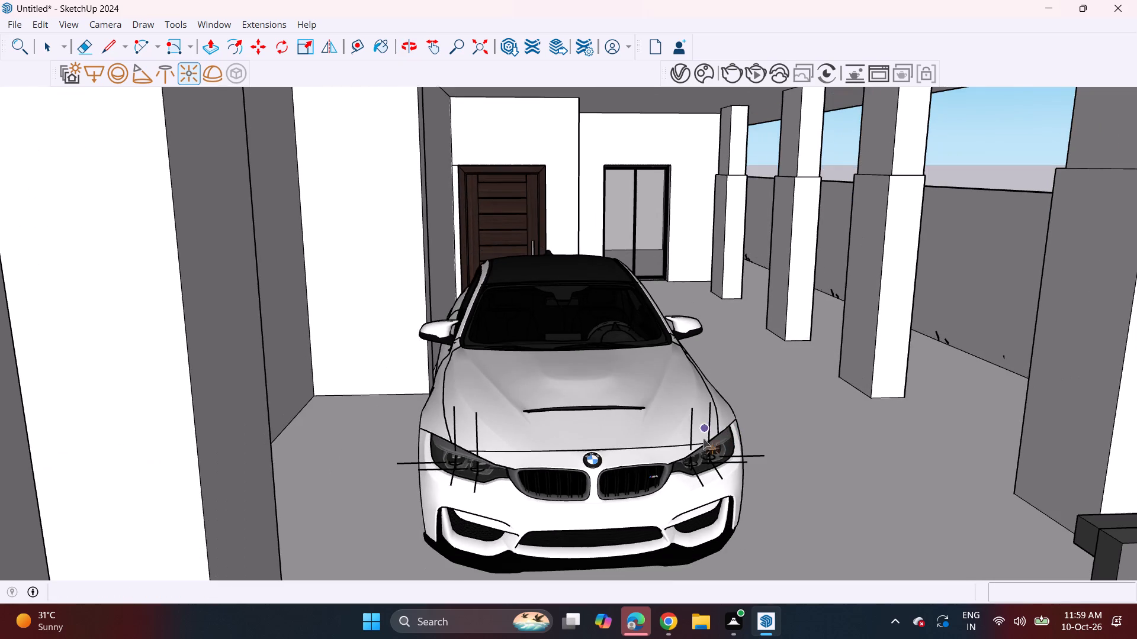
{"action": "middle_click_drag", "start_coordinate": [681, 469], "coordinate": [686, 417]}
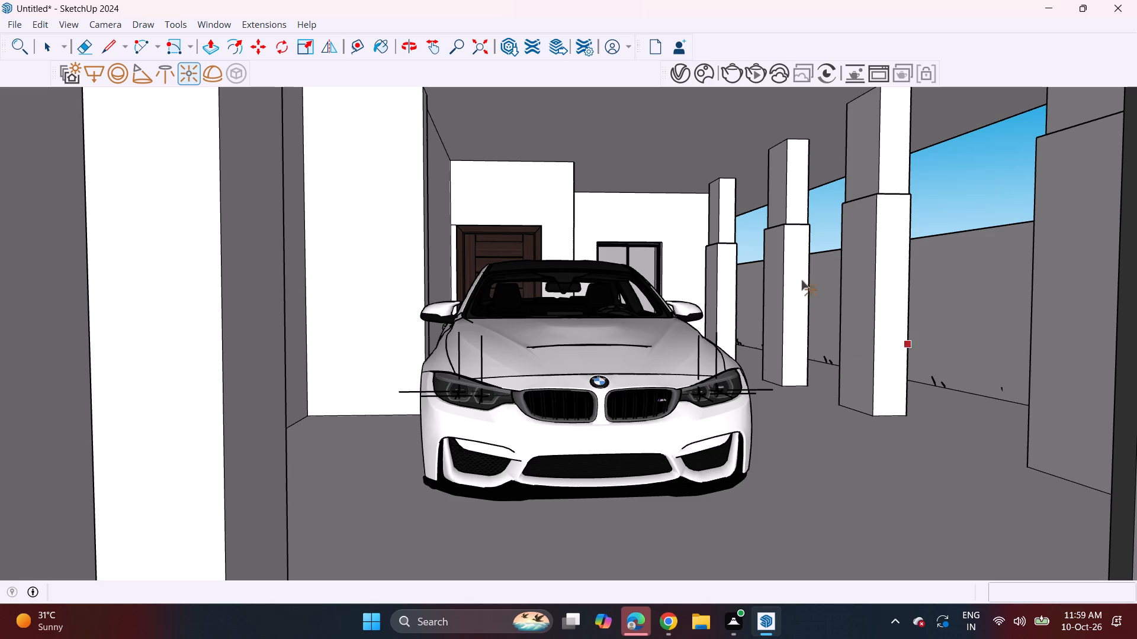
Examine the car's front and its headlight omni lights as seen through the driveway entrance beside the sliding gate.
{"action": "scroll", "coordinate": [686, 341], "scroll_direction": "down", "scroll_amount": 3}
{"action": "middle_click_drag", "start_coordinate": [688, 428], "coordinate": [656, 434]}
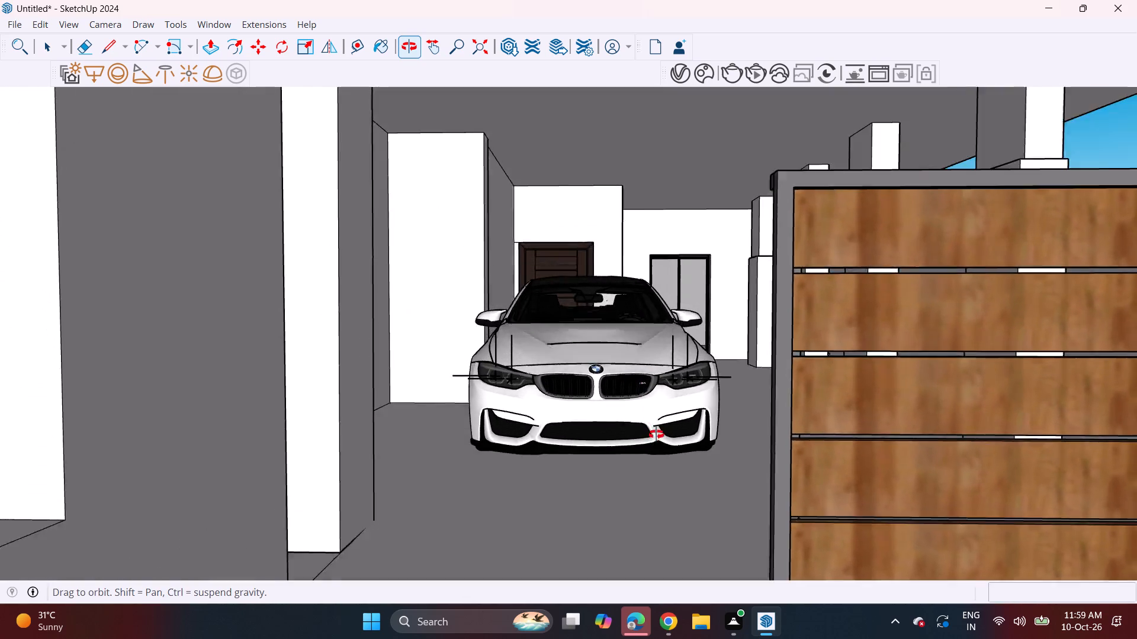
{"action": "middle_click_drag", "start_coordinate": [656, 434], "coordinate": [666, 399]}
{"action": "scroll", "coordinate": [667, 394], "scroll_direction": "up", "scroll_amount": 3}
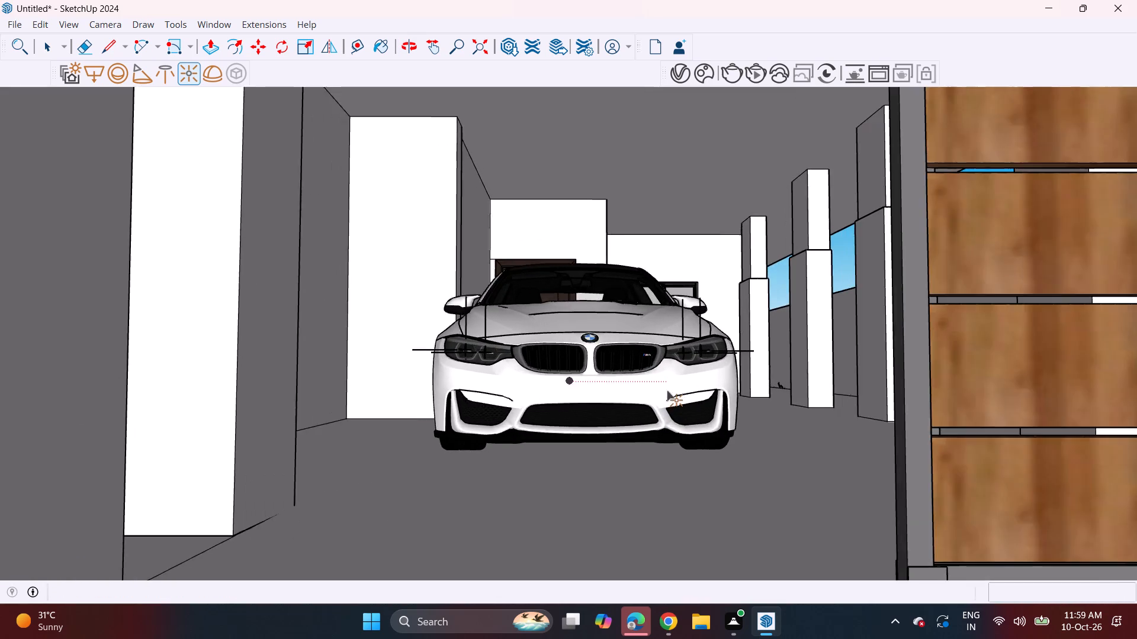
{"action": "scroll", "coordinate": [667, 390], "scroll_direction": "up", "scroll_amount": 1}
{"action": "middle_click_drag", "start_coordinate": [647, 366], "coordinate": [683, 419]}
{"action": "scroll", "coordinate": [679, 413], "scroll_direction": "down", "scroll_amount": 4}
{"action": "middle_click_drag", "start_coordinate": [694, 409], "coordinate": [639, 359]}
Examine the house's full street front, from the gate, planters and parked car to the upper balconies, palms and street lights.
{"action": "scroll", "coordinate": [641, 363], "scroll_direction": "down", "scroll_amount": 13}
{"action": "middle_click_drag", "start_coordinate": [629, 382], "coordinate": [638, 404]}
{"action": "scroll", "coordinate": [637, 358], "scroll_direction": "down", "scroll_amount": 3}
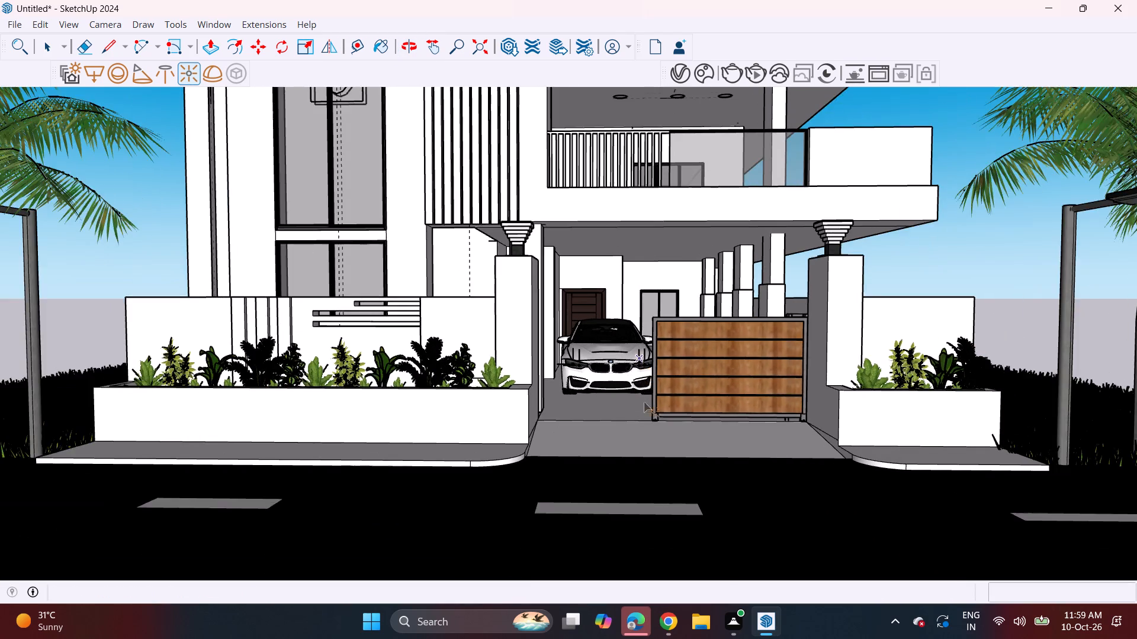
{"action": "middle_click_drag", "start_coordinate": [644, 402], "coordinate": [634, 453]}
{"action": "scroll", "coordinate": [632, 420], "scroll_direction": "down", "scroll_amount": 3}
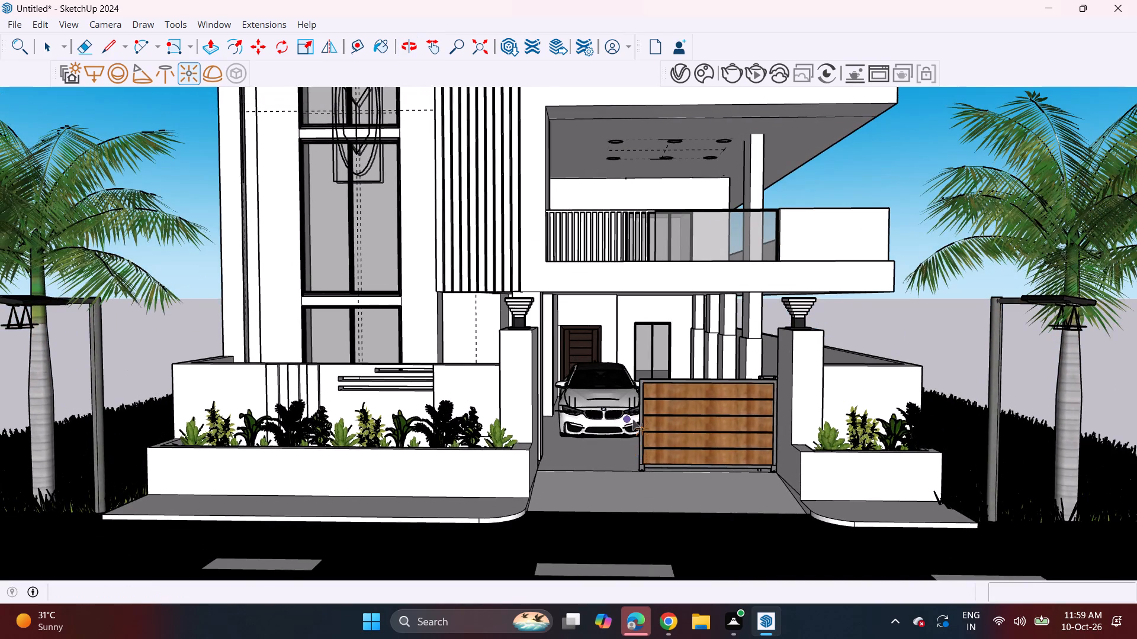
{"action": "scroll", "coordinate": [632, 419], "scroll_direction": "down", "scroll_amount": 3}
{"action": "middle_click_drag", "start_coordinate": [631, 427], "coordinate": [631, 402]}
{"action": "scroll", "coordinate": [634, 395], "scroll_direction": "up", "scroll_amount": 4}
{"action": "middle_click_drag", "start_coordinate": [637, 395], "coordinate": [666, 404], "text": "shift"}
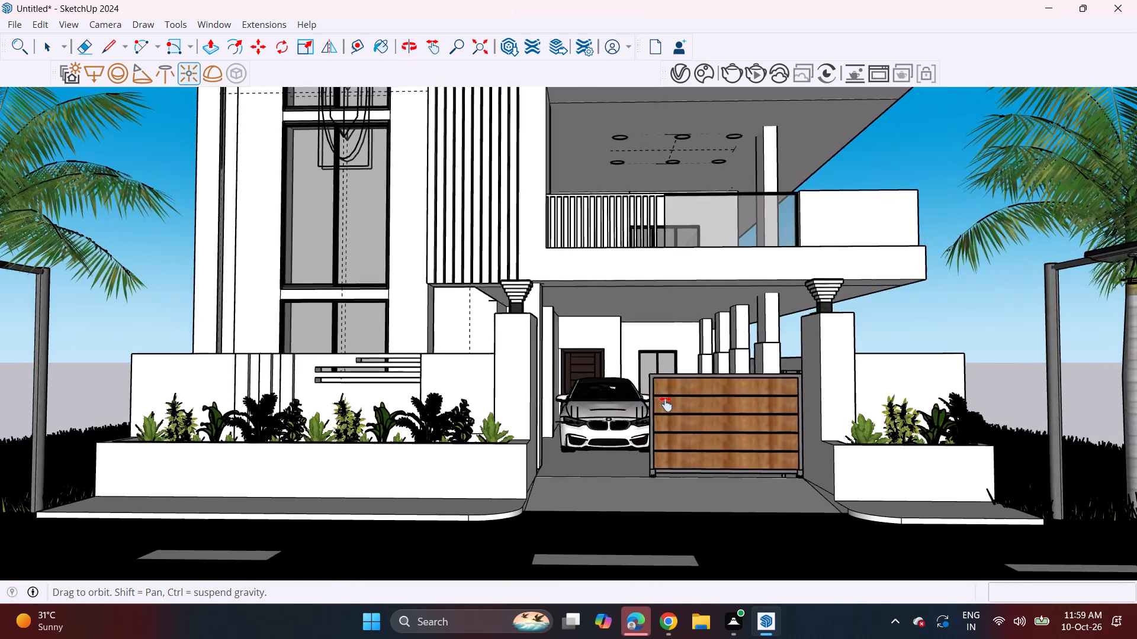
{"action": "middle_click_drag", "start_coordinate": [666, 404], "coordinate": [671, 406], "text": "shift"}
{"action": "scroll", "coordinate": [666, 414], "scroll_direction": "down", "scroll_amount": 3}
{"action": "middle_click_drag", "start_coordinate": [672, 392], "coordinate": [657, 427]}
{"action": "scroll", "coordinate": [657, 420], "scroll_direction": "down", "scroll_amount": 3}
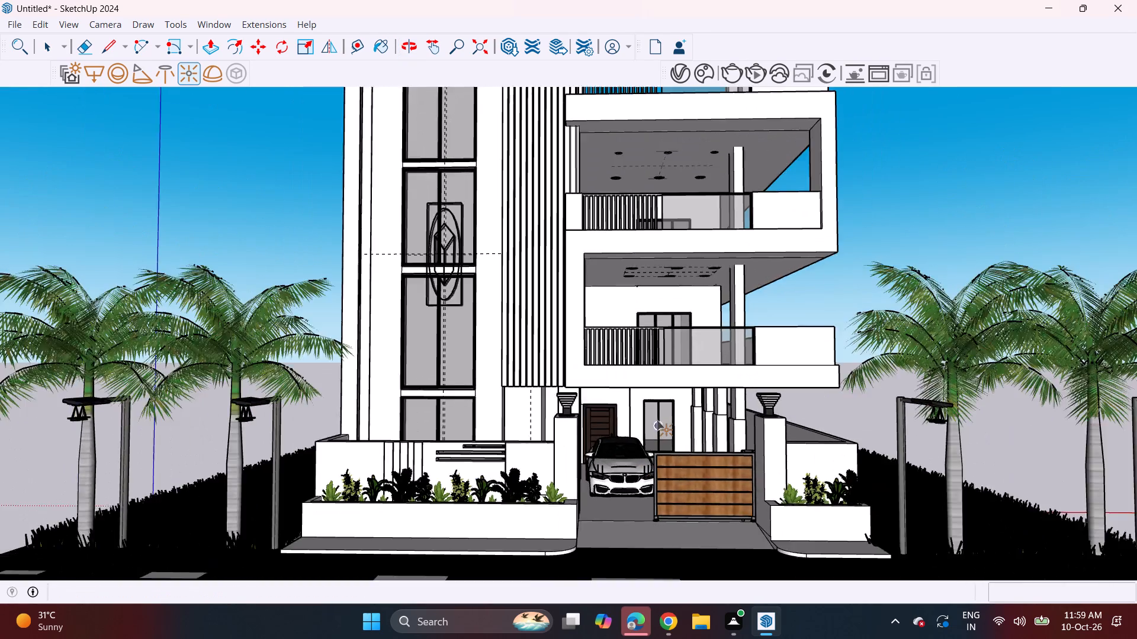
{"action": "middle_click_drag", "start_coordinate": [658, 418], "coordinate": [643, 447], "text": "shift"}
{"action": "middle_click_drag", "start_coordinate": [646, 444], "coordinate": [650, 418]}
{"action": "scroll", "coordinate": [650, 418], "scroll_direction": "up", "scroll_amount": 1}
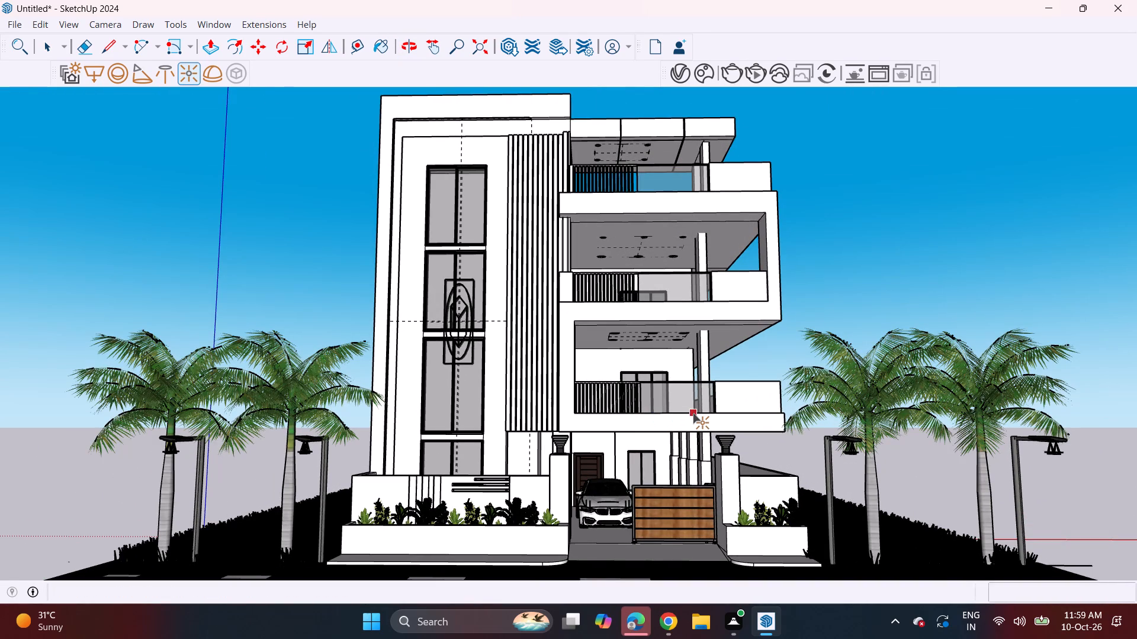
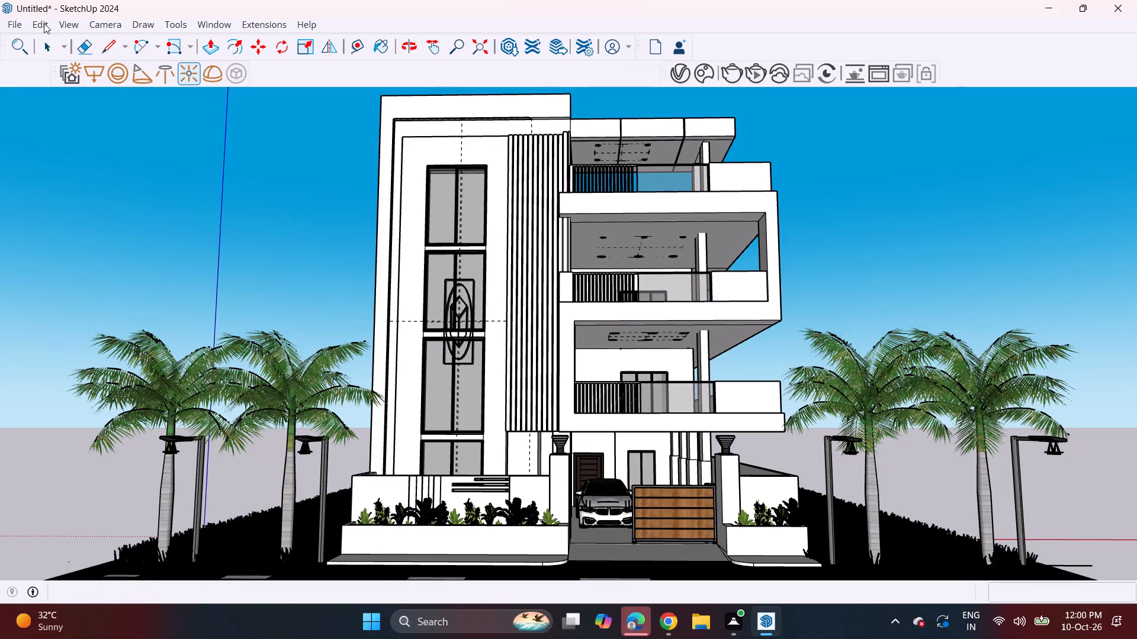
Open the default tray, narrow it and place it beside the house so the facade stays clear.
{"action": "left_click", "coordinate": [75, 24]}
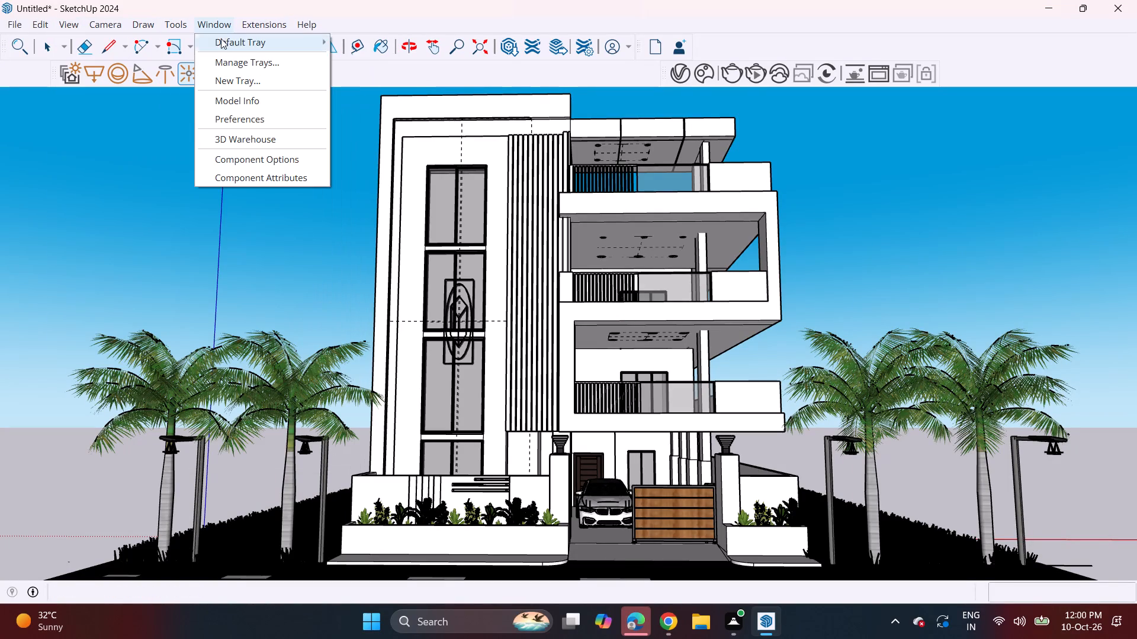
{"action": "left_click", "coordinate": [365, 46]}
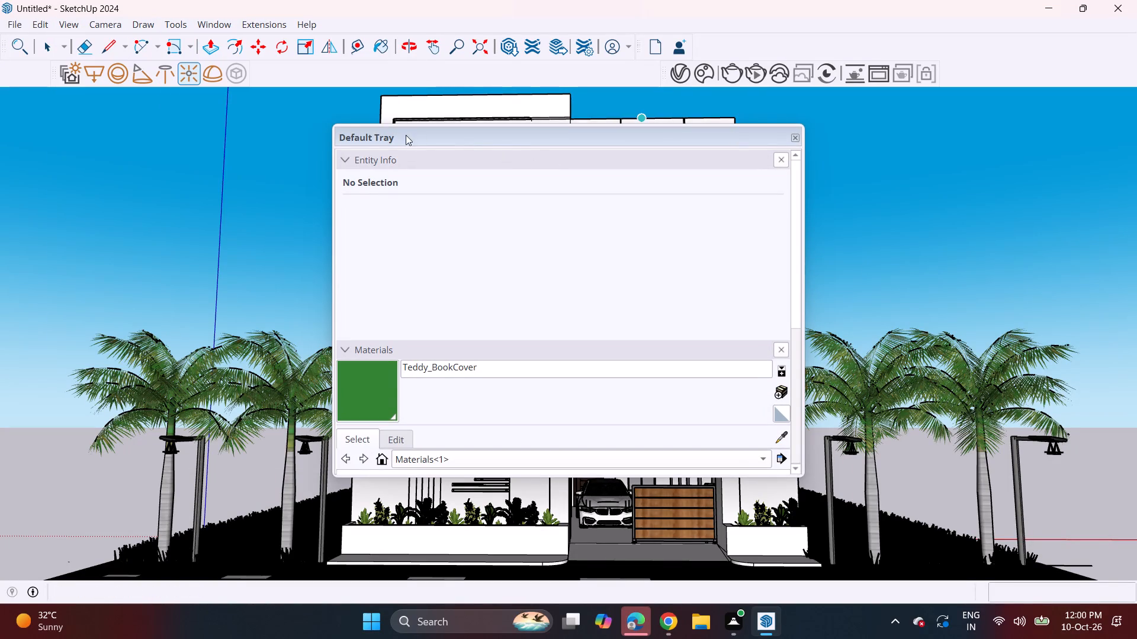
{"action": "key", "text": "space"}
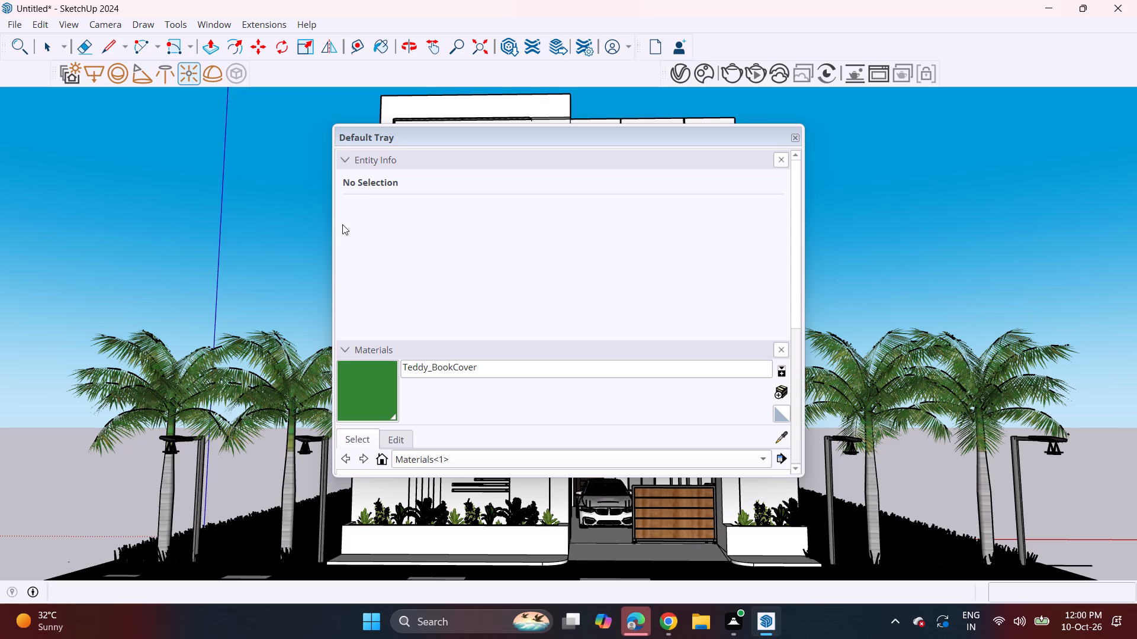
{"action": "left_click_drag", "start_coordinate": [334, 226], "coordinate": [358, 227]}
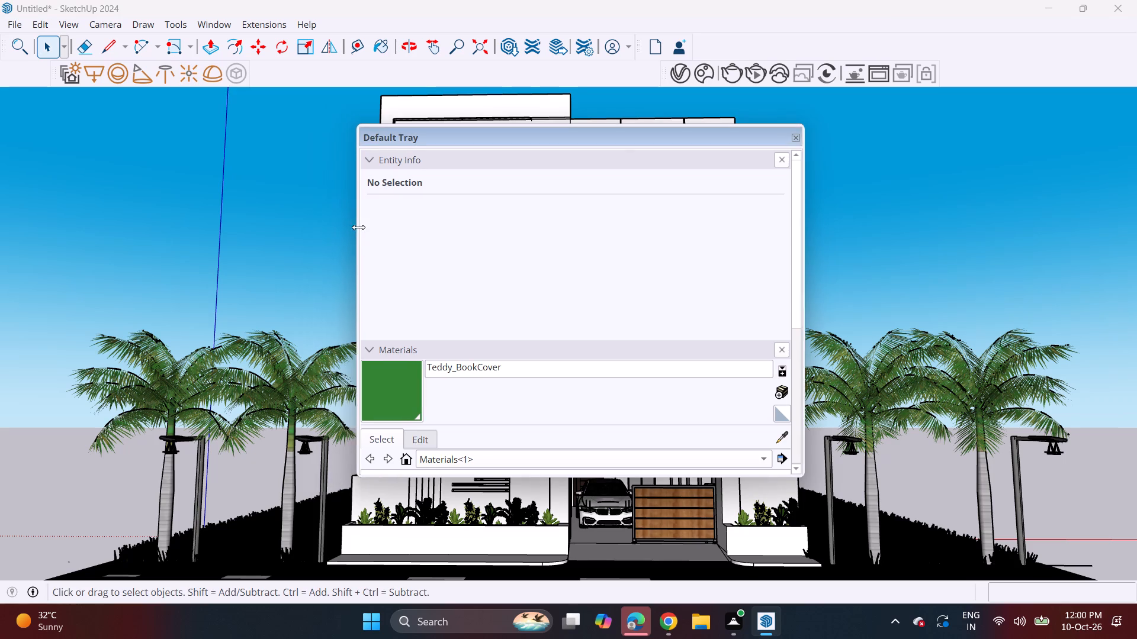
{"action": "left_click_drag", "start_coordinate": [358, 227], "coordinate": [684, 239]}
{"action": "left_click_drag", "start_coordinate": [641, 135], "coordinate": [864, 117]}
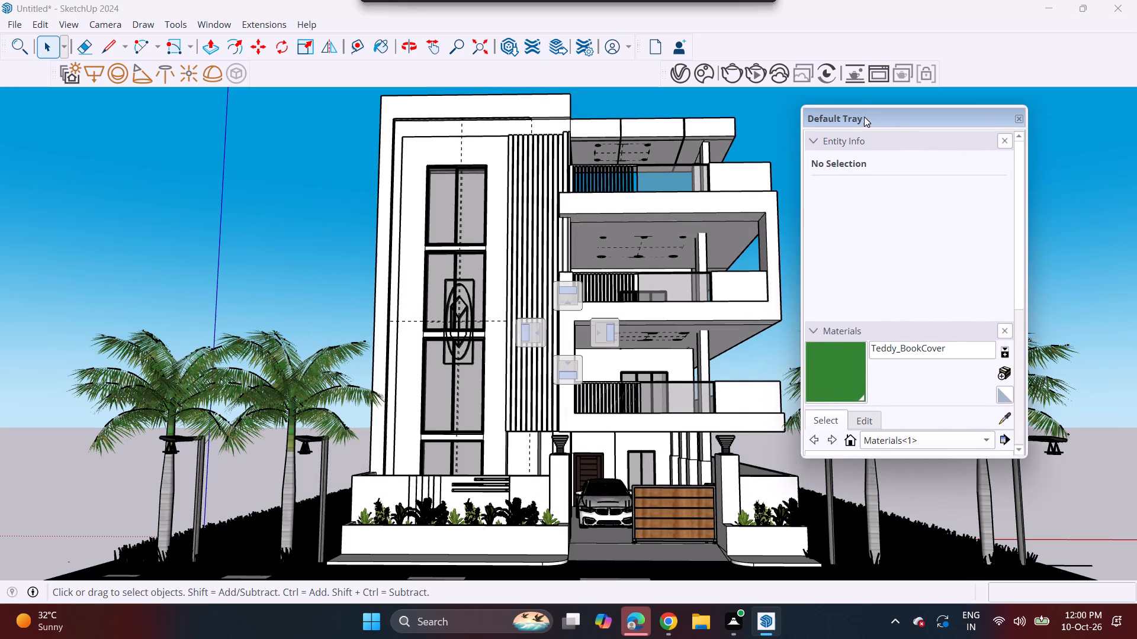
{"action": "left_click_drag", "start_coordinate": [864, 117], "coordinate": [965, 92]}
Show the Colors collection in the materials and bring up its white, grey and black swatches.
{"action": "scroll", "coordinate": [1008, 376], "scroll_direction": "down", "scroll_amount": 1}
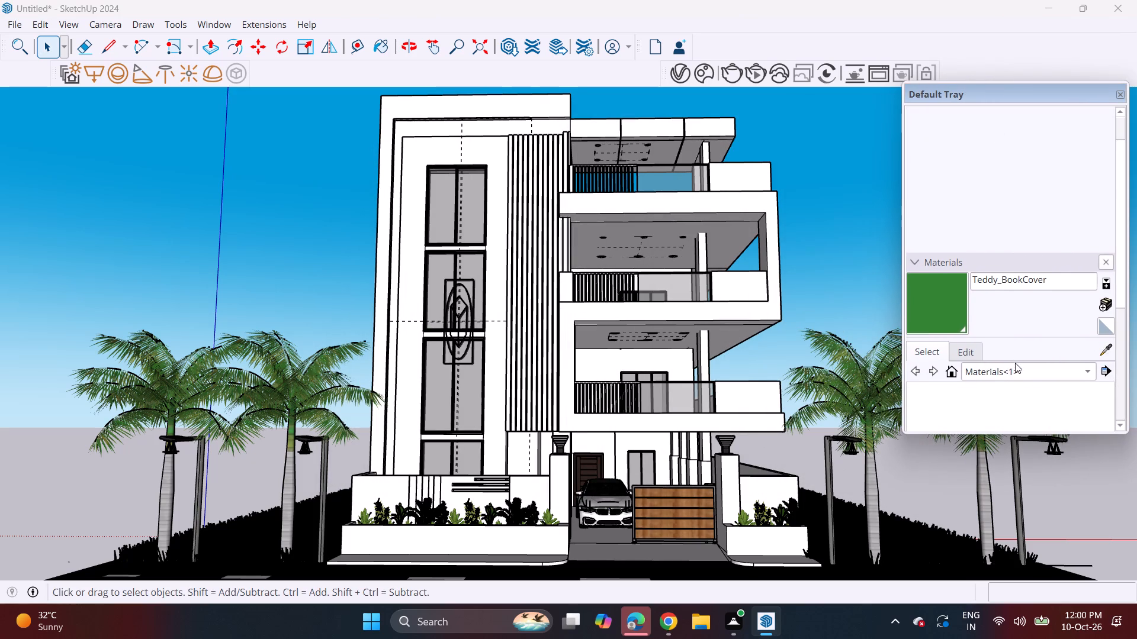
{"action": "scroll", "coordinate": [1011, 329], "scroll_direction": "down", "scroll_amount": 2}
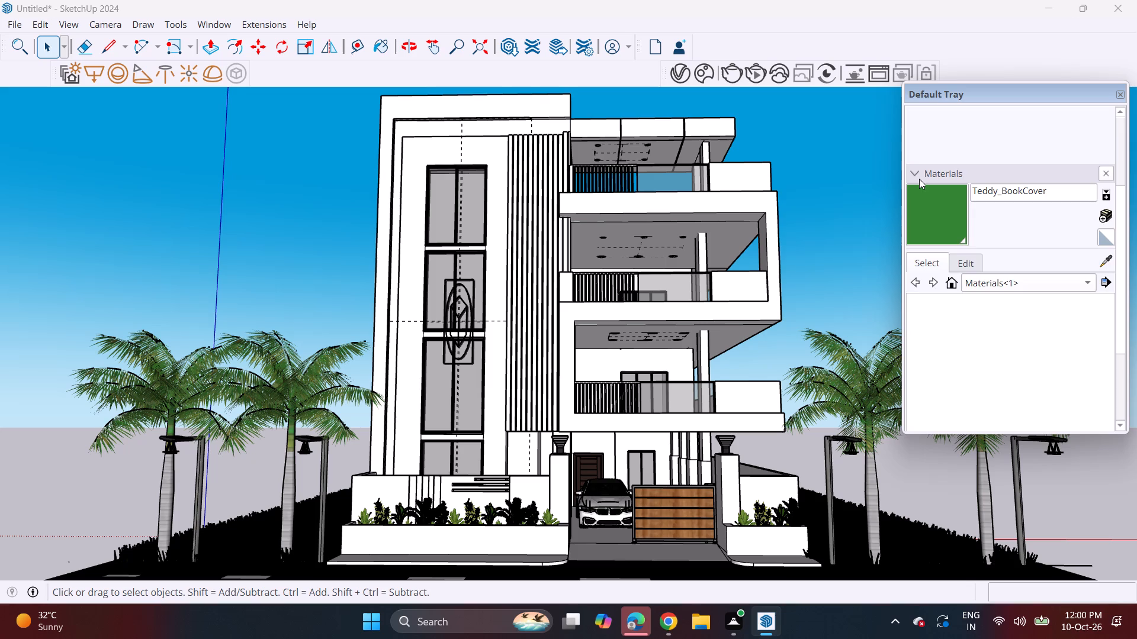
{"action": "left_click", "coordinate": [917, 173]}
{"action": "left_click", "coordinate": [957, 296]}
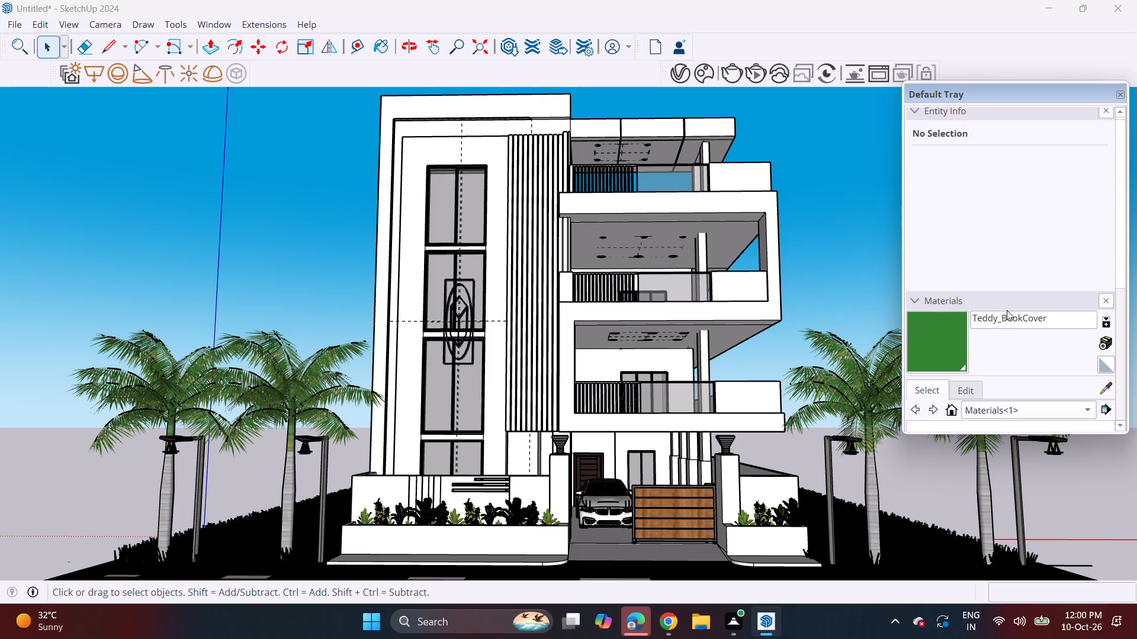
{"action": "scroll", "coordinate": [981, 334], "scroll_direction": "down", "scroll_amount": 4}
{"action": "left_click", "coordinate": [993, 321]}
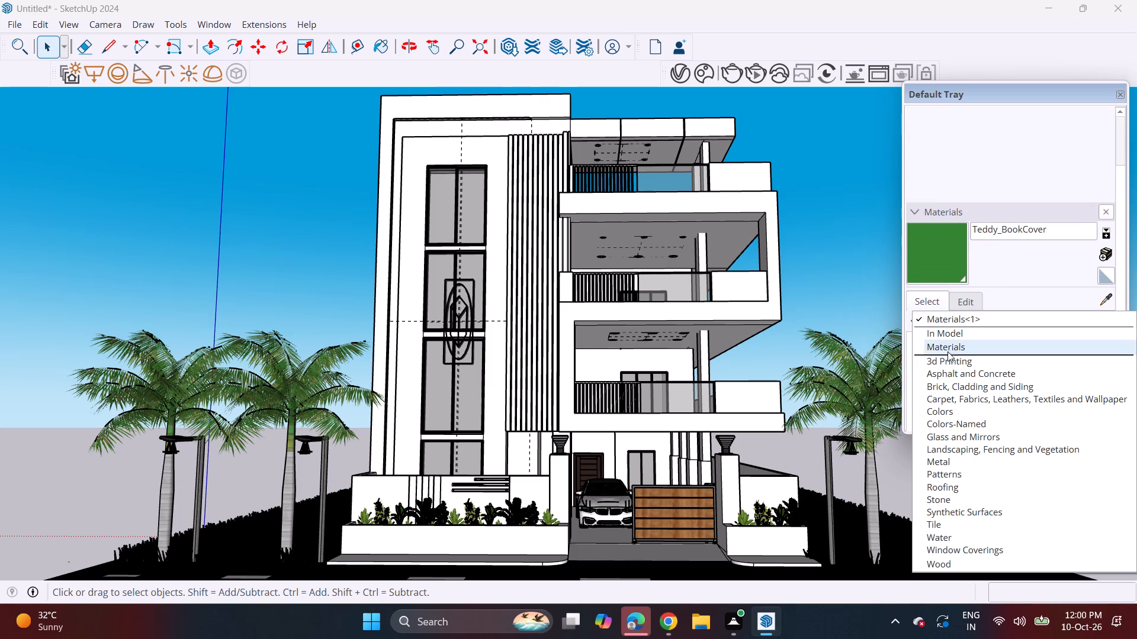
{"action": "scroll", "coordinate": [947, 352], "scroll_direction": "down", "scroll_amount": 1}
{"action": "left_click", "coordinate": [950, 415]}
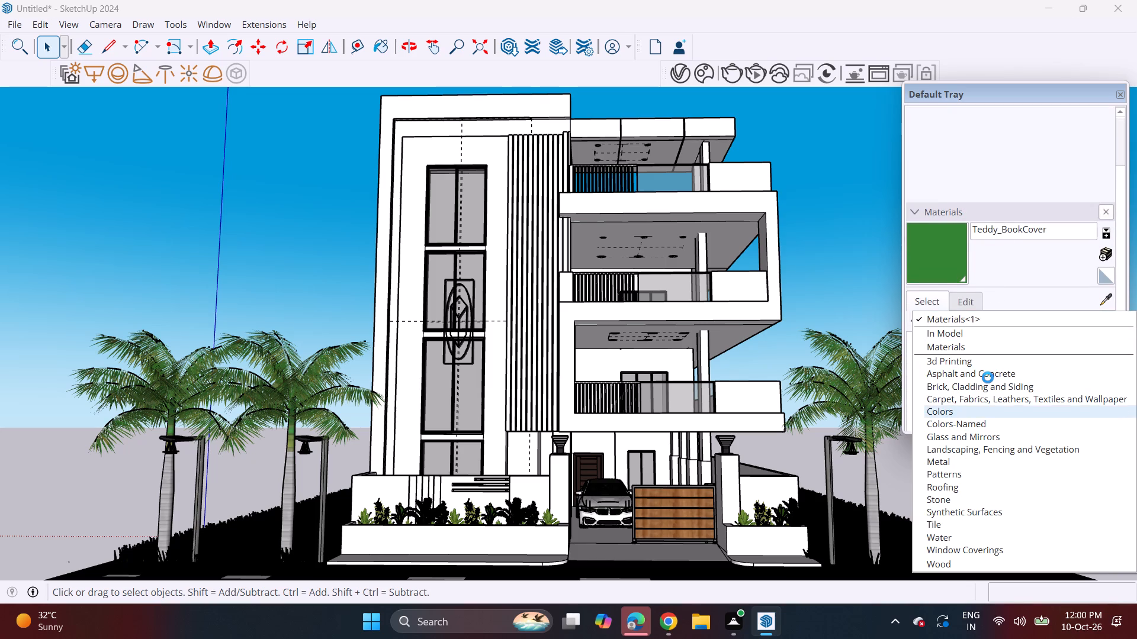
{"action": "scroll", "coordinate": [971, 387], "scroll_direction": "down", "scroll_amount": 11}
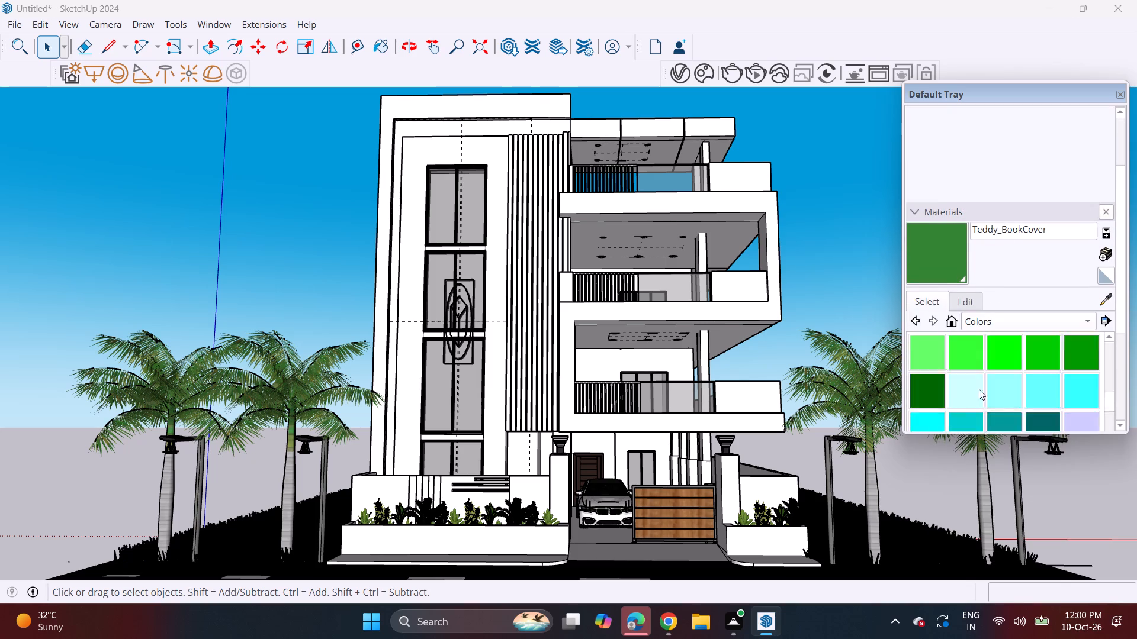
{"action": "scroll", "coordinate": [979, 389], "scroll_direction": "down", "scroll_amount": 11}
{"action": "scroll", "coordinate": [985, 382], "scroll_direction": "up", "scroll_amount": 2}
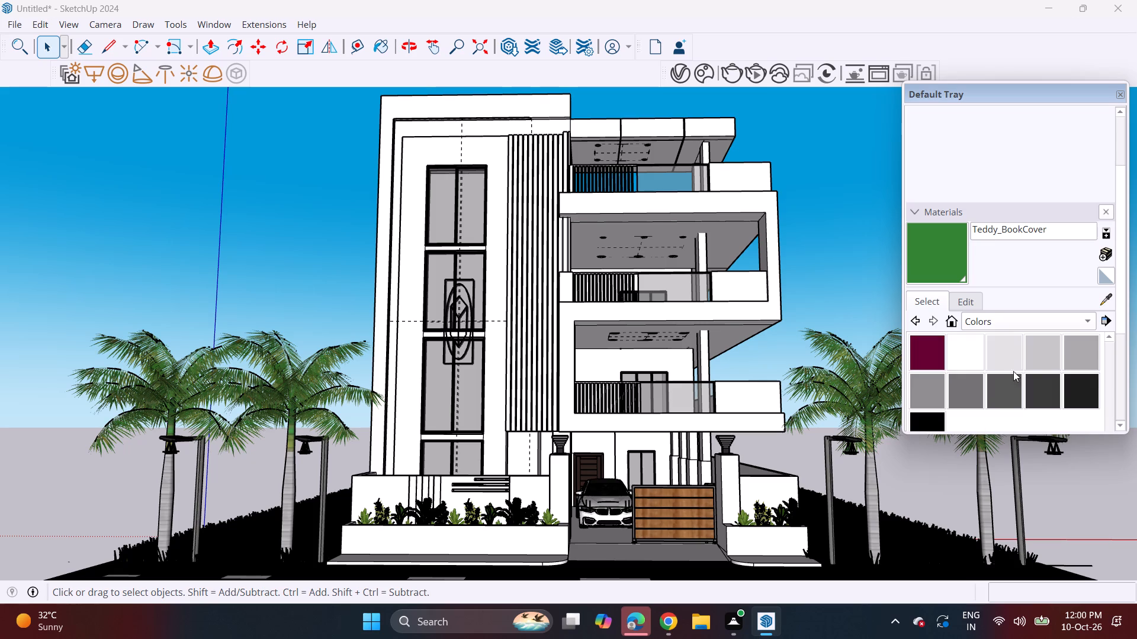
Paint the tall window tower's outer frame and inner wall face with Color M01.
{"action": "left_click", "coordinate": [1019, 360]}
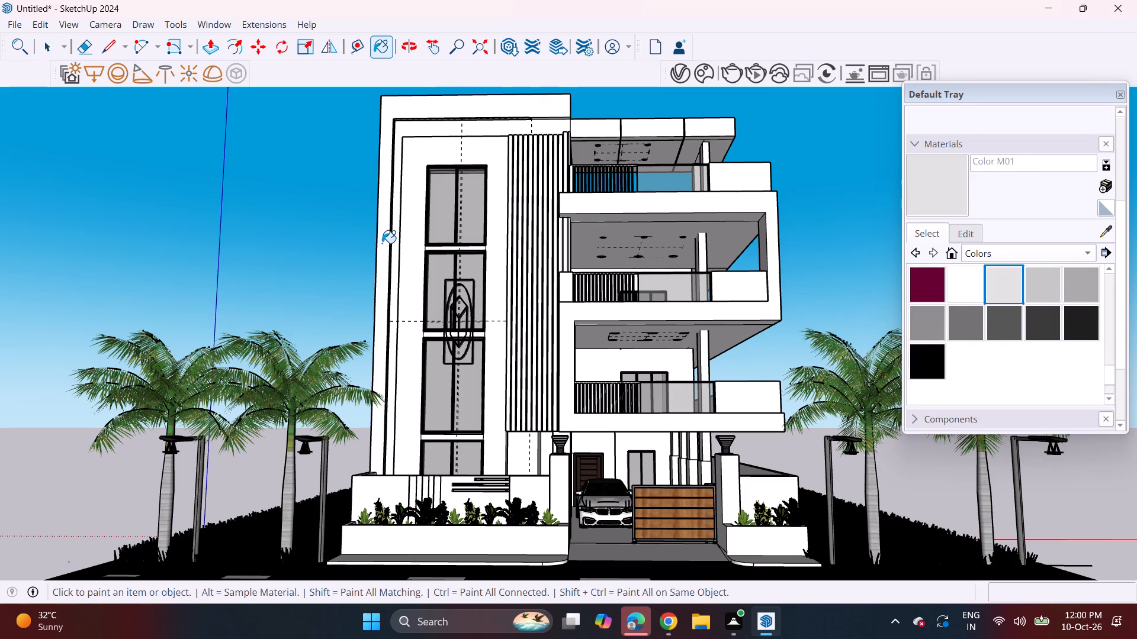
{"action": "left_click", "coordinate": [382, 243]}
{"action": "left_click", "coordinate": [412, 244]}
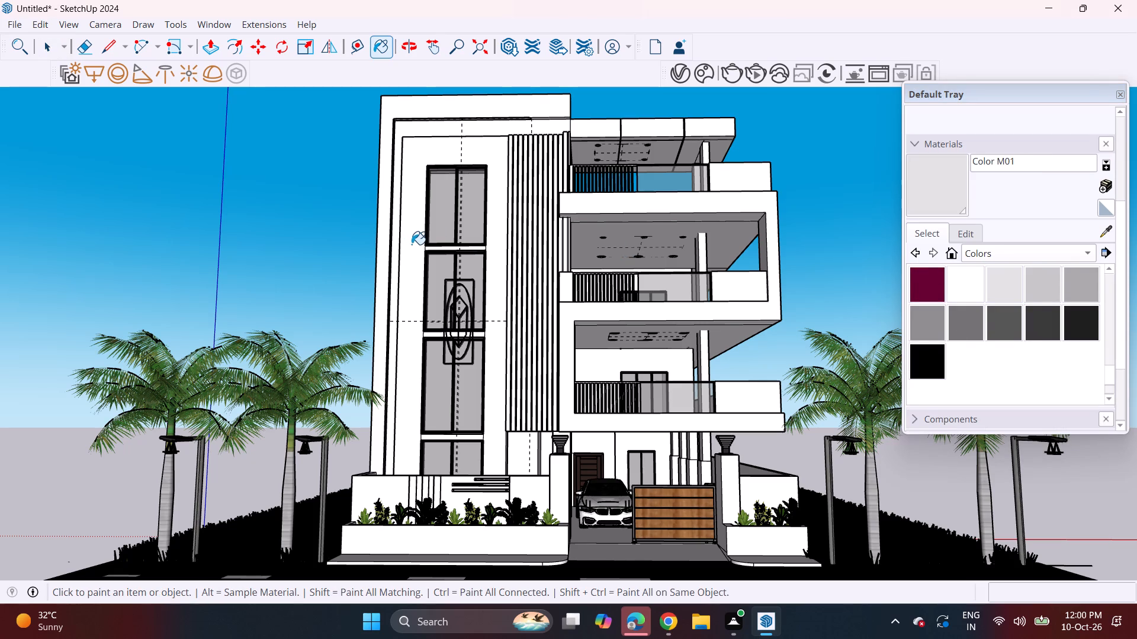
Paint the tall window tower's outer frame and inner wall face with the light grey Color M02.
{"action": "left_click", "coordinate": [1052, 273]}
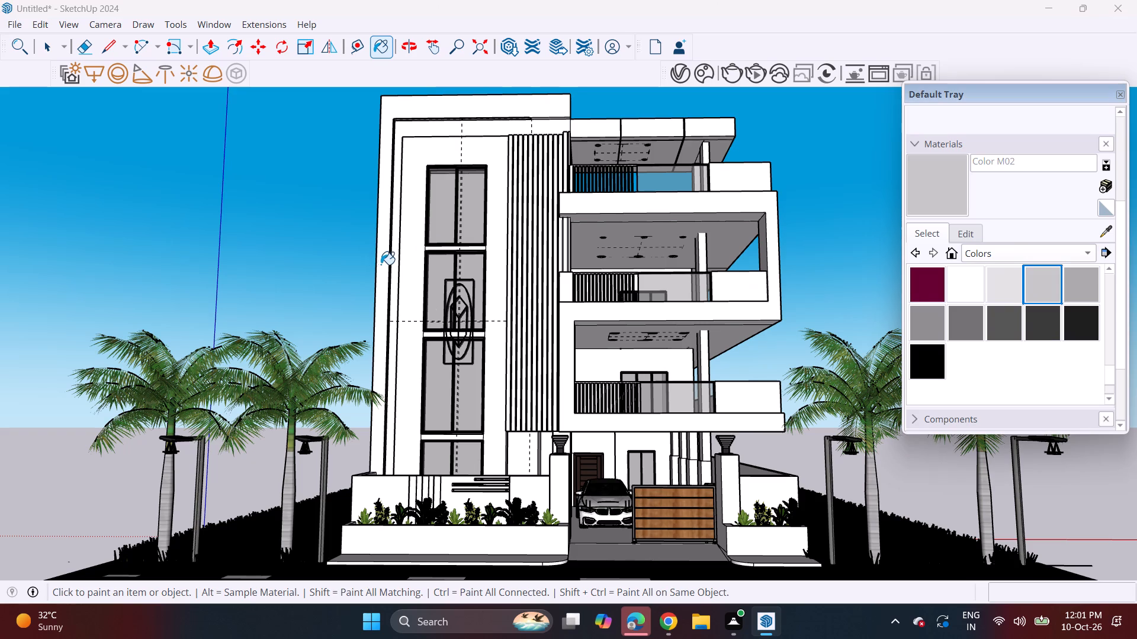
{"action": "left_click", "coordinate": [381, 264]}
{"action": "left_click", "coordinate": [408, 260]}
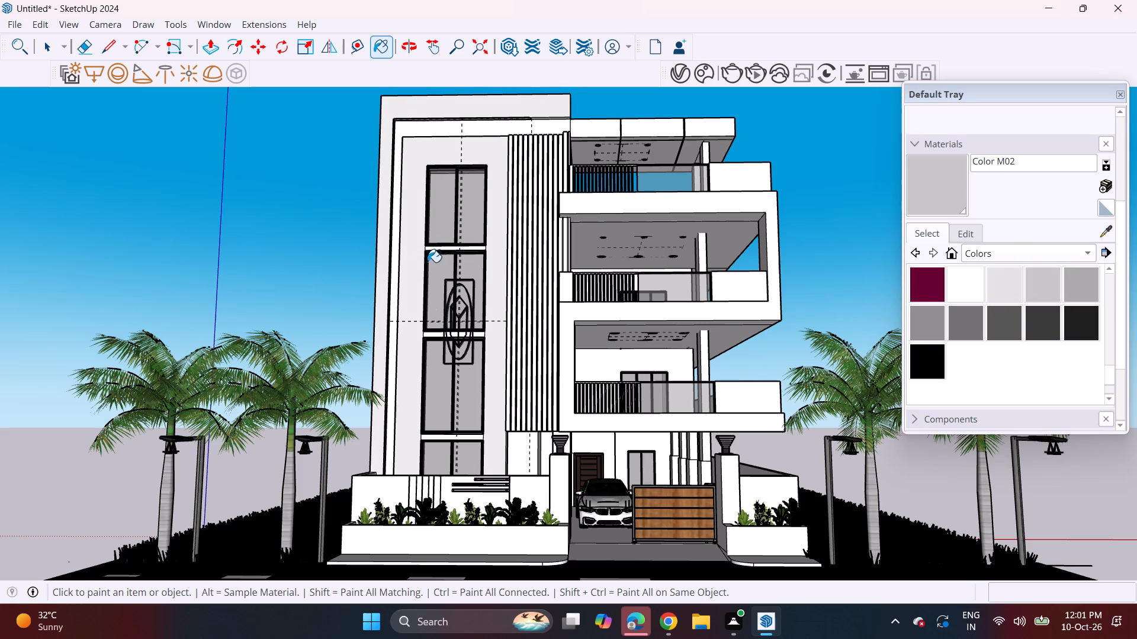
Paint all the vertical louvres between the window tower and the balconies with the mid-grey Color M05.
{"action": "left_click", "coordinate": [977, 323]}
{"action": "scroll", "coordinate": [486, 313], "scroll_direction": "up", "scroll_amount": 7}
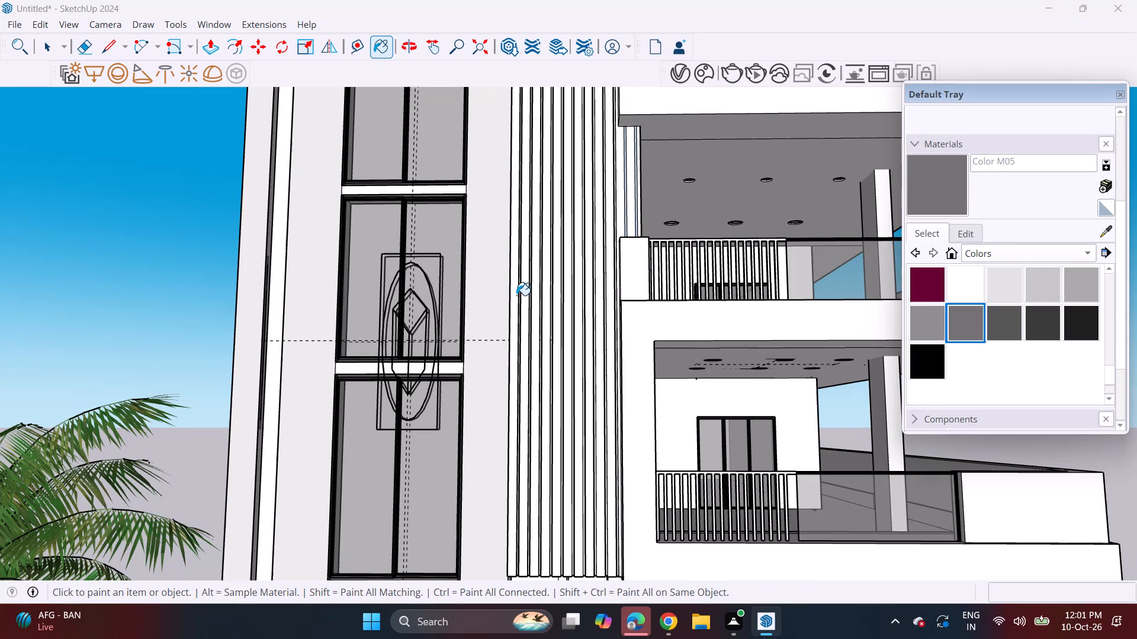
{"action": "left_click", "coordinate": [516, 296]}
{"action": "left_click", "coordinate": [522, 296]}
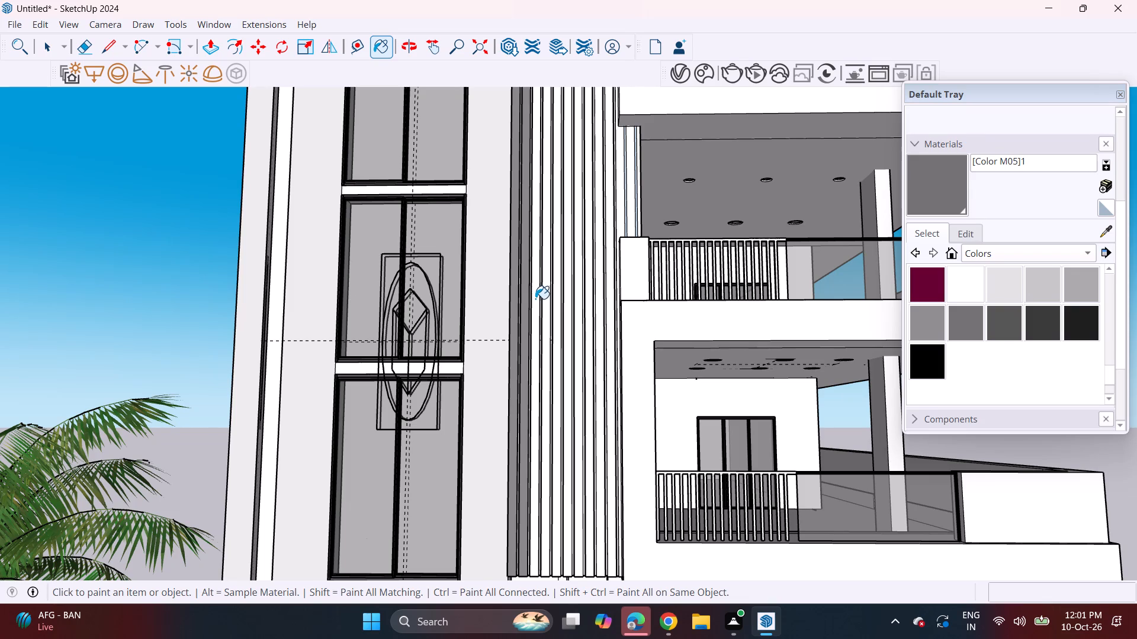
{"action": "left_click", "coordinate": [535, 299]}
{"action": "left_click", "coordinate": [545, 299]}
{"action": "left_click", "coordinate": [558, 299]}
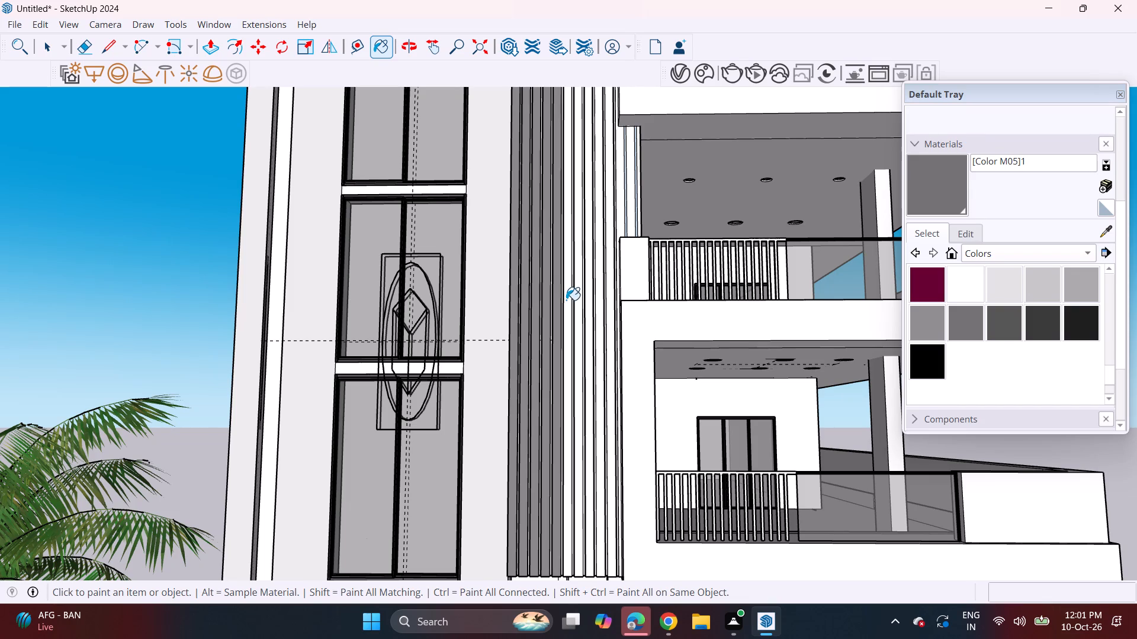
{"action": "left_click", "coordinate": [566, 300]}
{"action": "left_click", "coordinate": [577, 300]}
{"action": "left_click", "coordinate": [591, 299]}
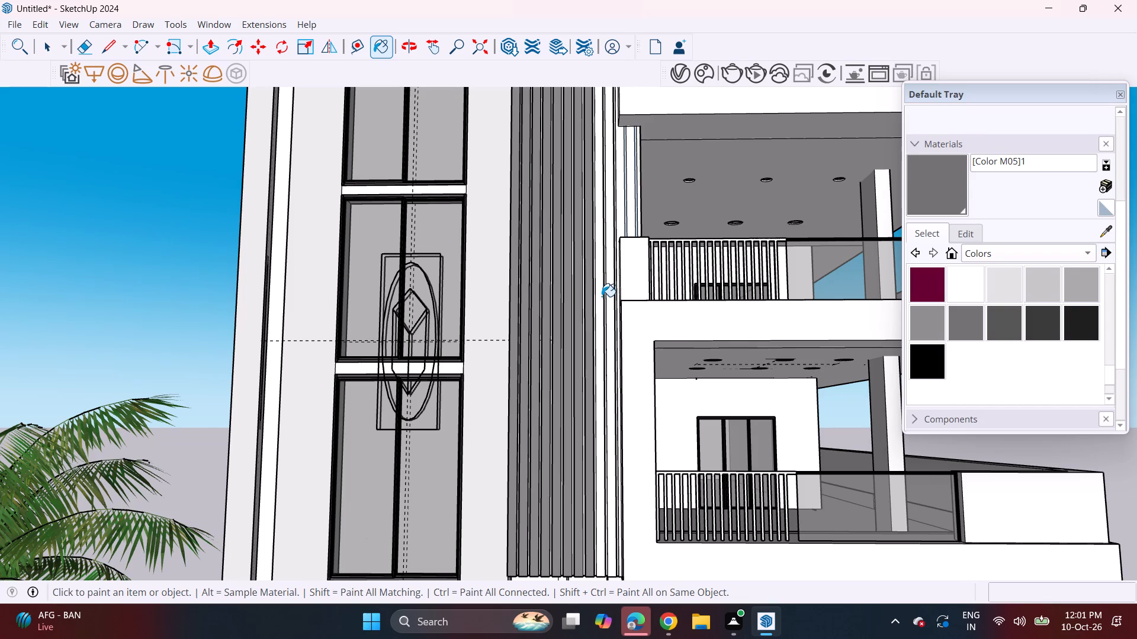
{"action": "left_click", "coordinate": [602, 296]}
{"action": "left_click", "coordinate": [608, 296]}
Paint the narrow wall strips beside the louvres, above the middle balcony, with the same Color M05 grey.
{"action": "left_click", "coordinate": [623, 225]}
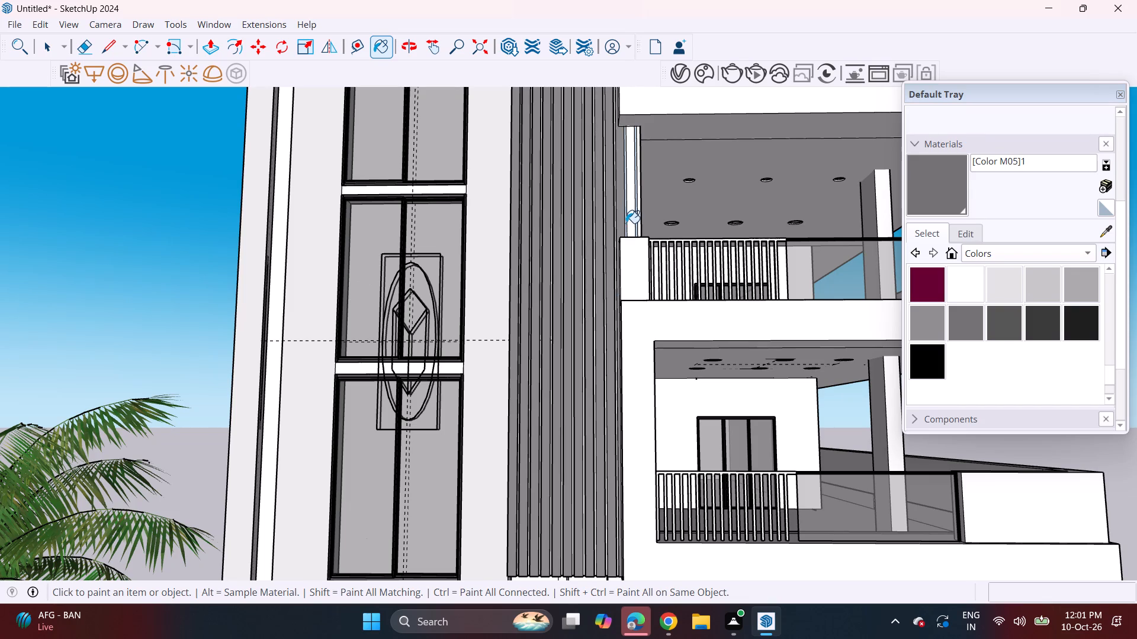
{"action": "left_click", "coordinate": [630, 221]}
{"action": "left_click", "coordinate": [640, 219]}
Paint the middle balcony's solid parapet sections at both ends of its railing with the dark grey Color M07.
{"action": "scroll", "coordinate": [602, 240], "scroll_direction": "down", "scroll_amount": 6}
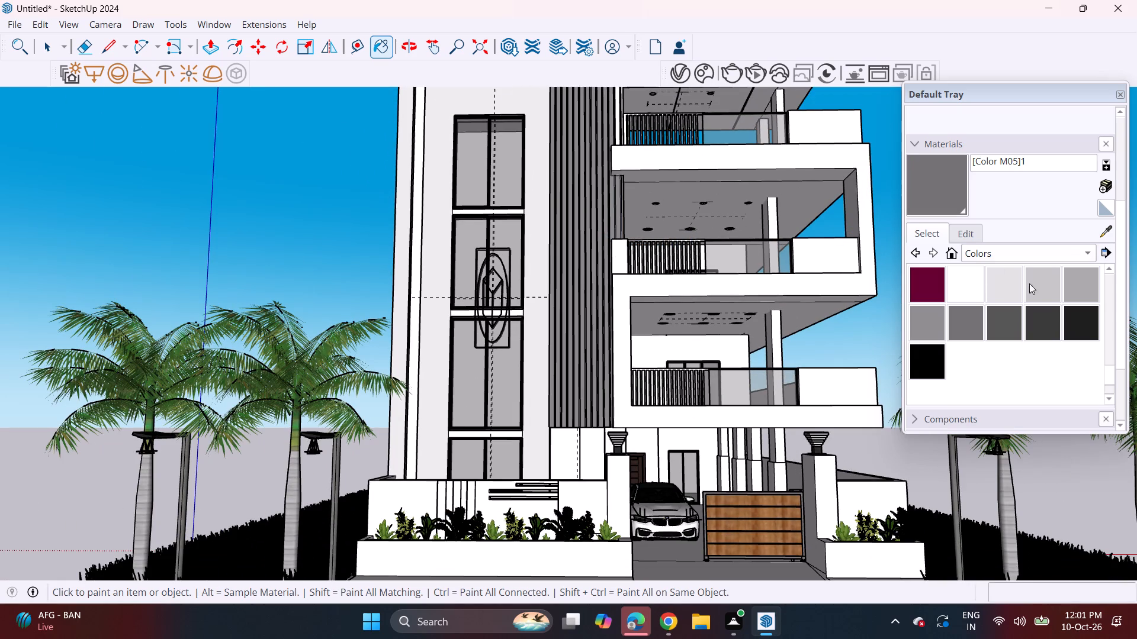
{"action": "left_click", "coordinate": [1038, 327]}
{"action": "left_click", "coordinate": [814, 259]}
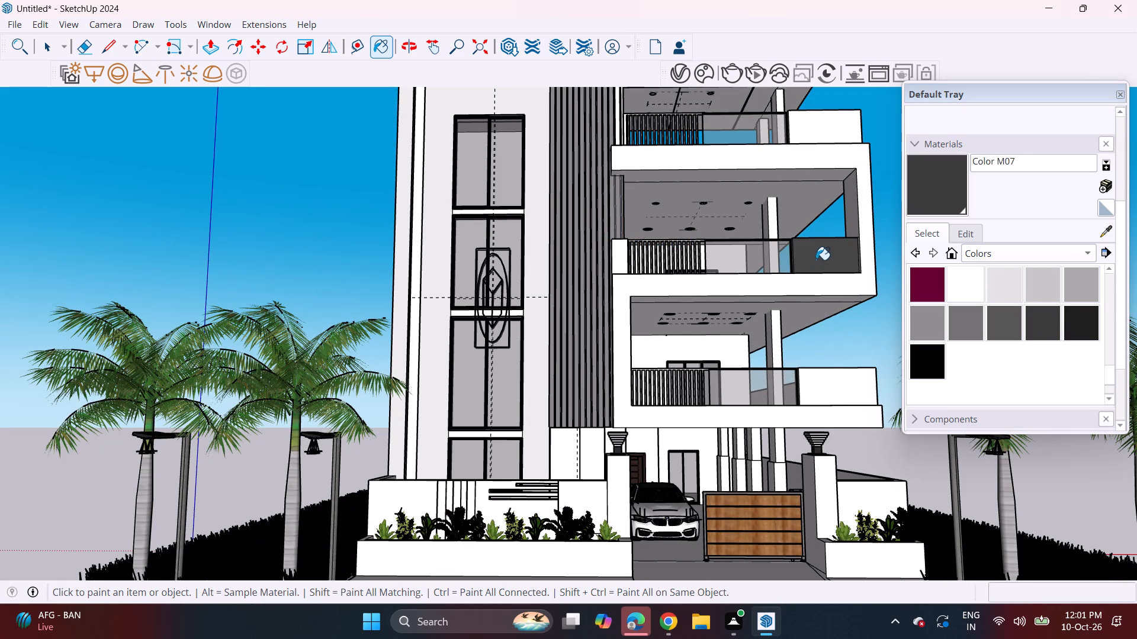
{"action": "left_click", "coordinate": [619, 262]}
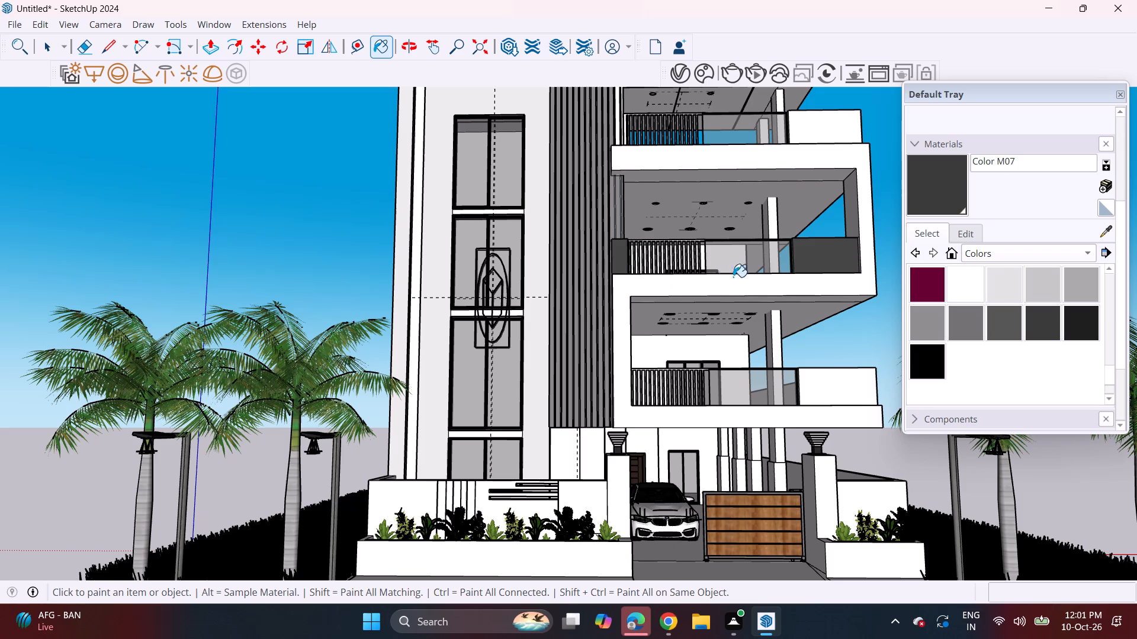
Delete the slatted railing and the glass panel from the lowest balcony.
{"action": "middle_click_drag", "start_coordinate": [738, 266], "coordinate": [640, 316]}
{"action": "middle_click_drag", "start_coordinate": [637, 304], "coordinate": [638, 332]}
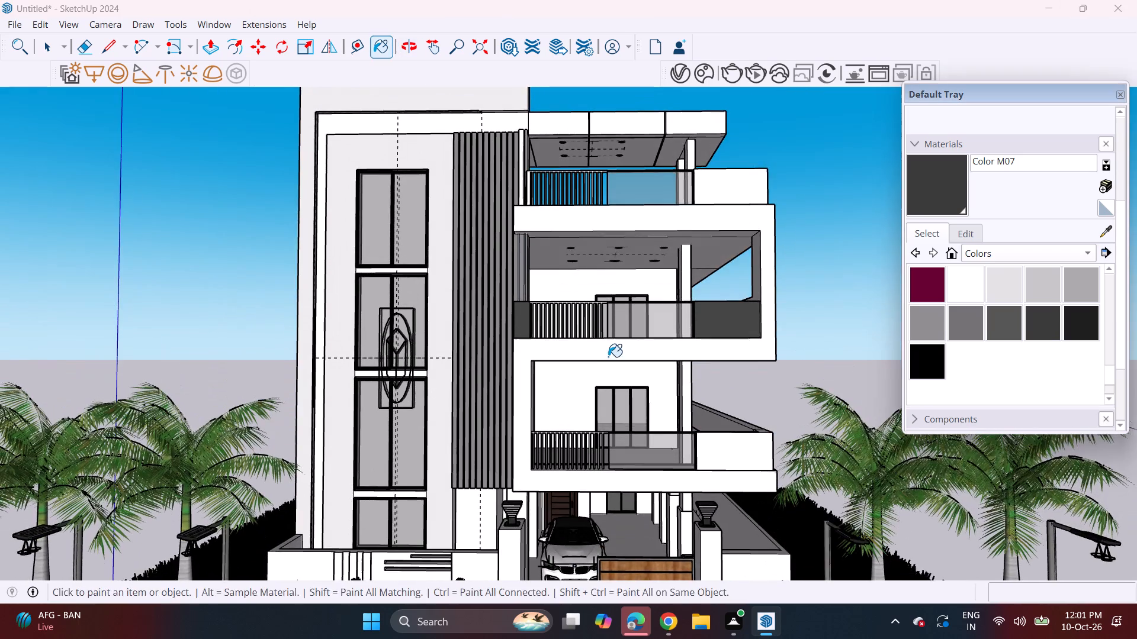
{"action": "middle_click_drag", "start_coordinate": [608, 357], "coordinate": [611, 332], "text": "shift"}
{"action": "scroll", "coordinate": [611, 332], "scroll_direction": "down", "scroll_amount": 3}
{"action": "scroll", "coordinate": [609, 349], "scroll_direction": "up", "scroll_amount": 1}
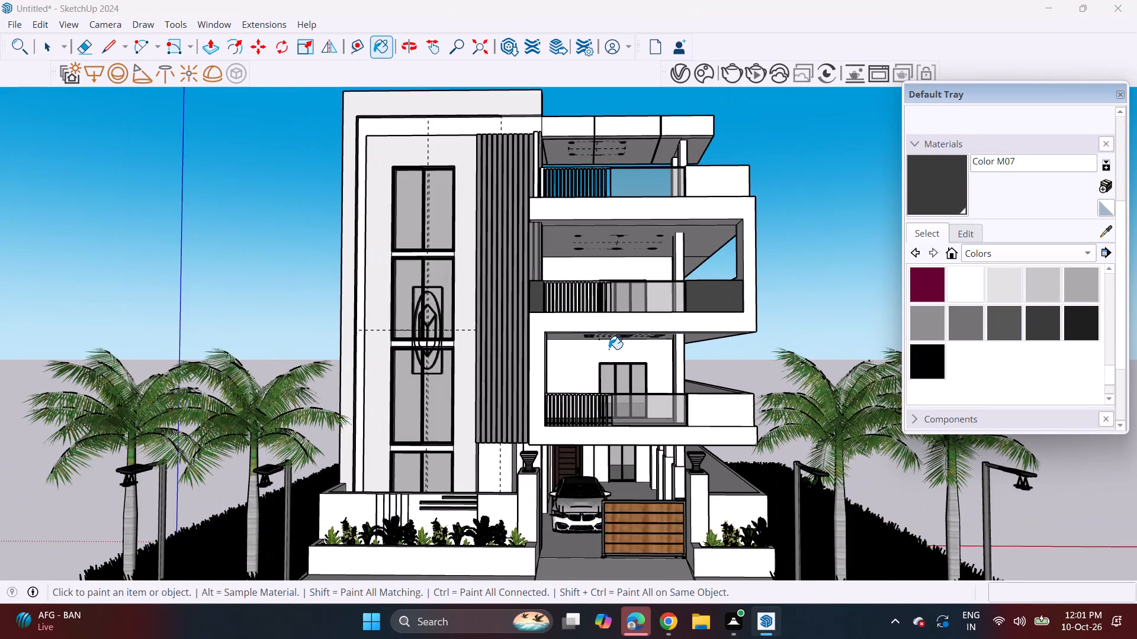
{"action": "key", "text": "space"}
{"action": "left_click", "coordinate": [587, 419]}
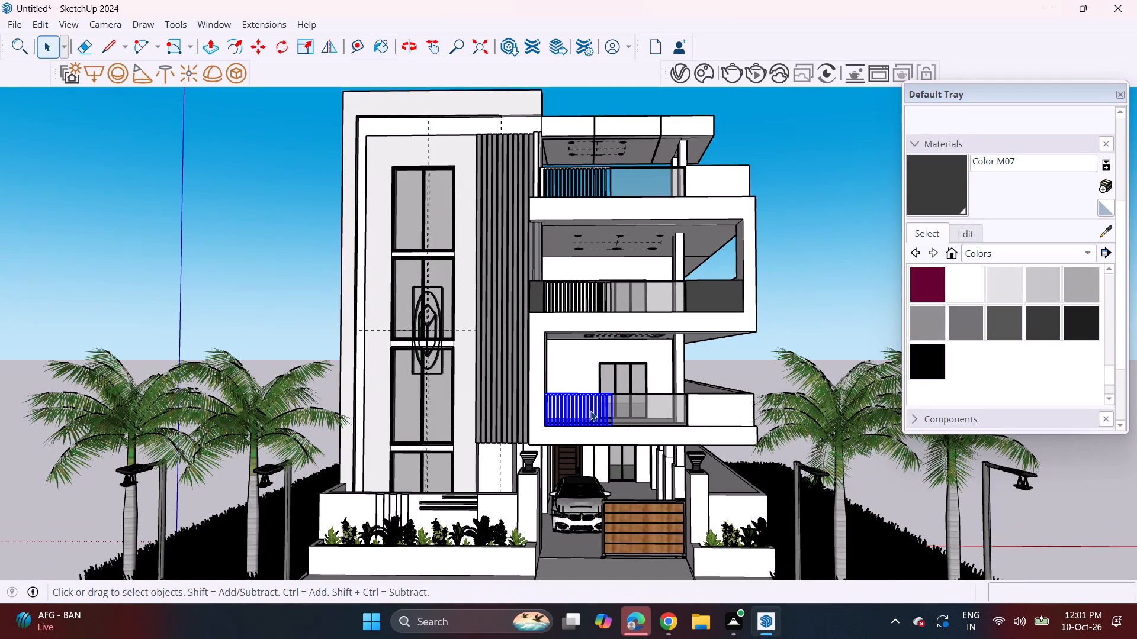
{"action": "key", "text": "Delete"}
{"action": "left_click", "coordinate": [619, 405]}
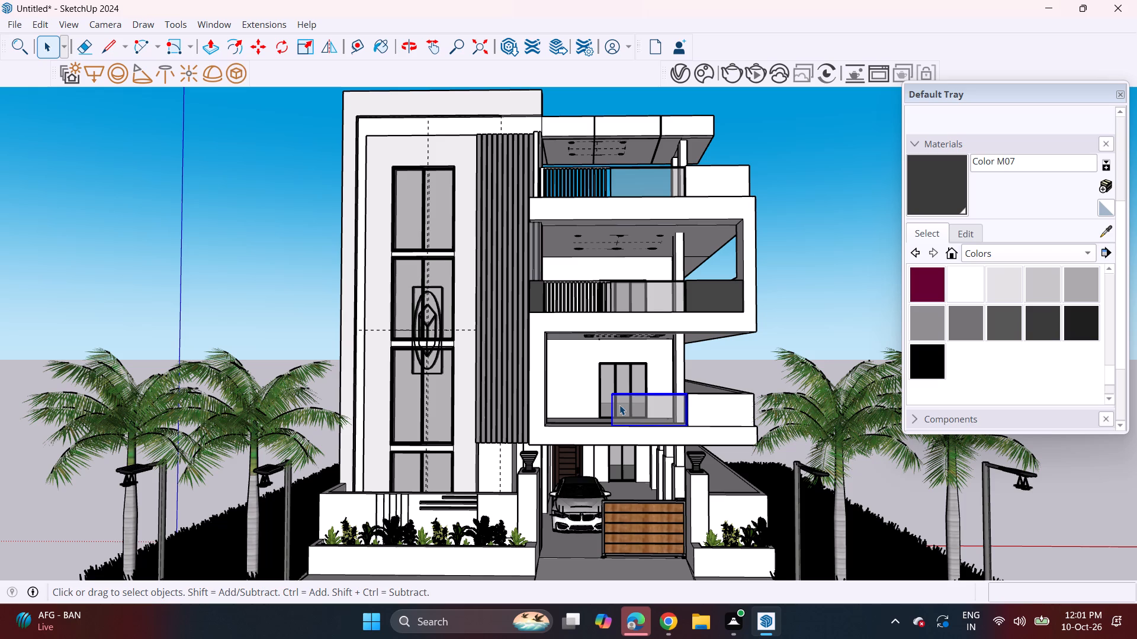
{"action": "key", "text": "Delete"}
Import the Glass+Railing (2) model from Downloads and place it along the lowest balcony's front edge.
{"action": "left_click", "coordinate": [16, 25]}
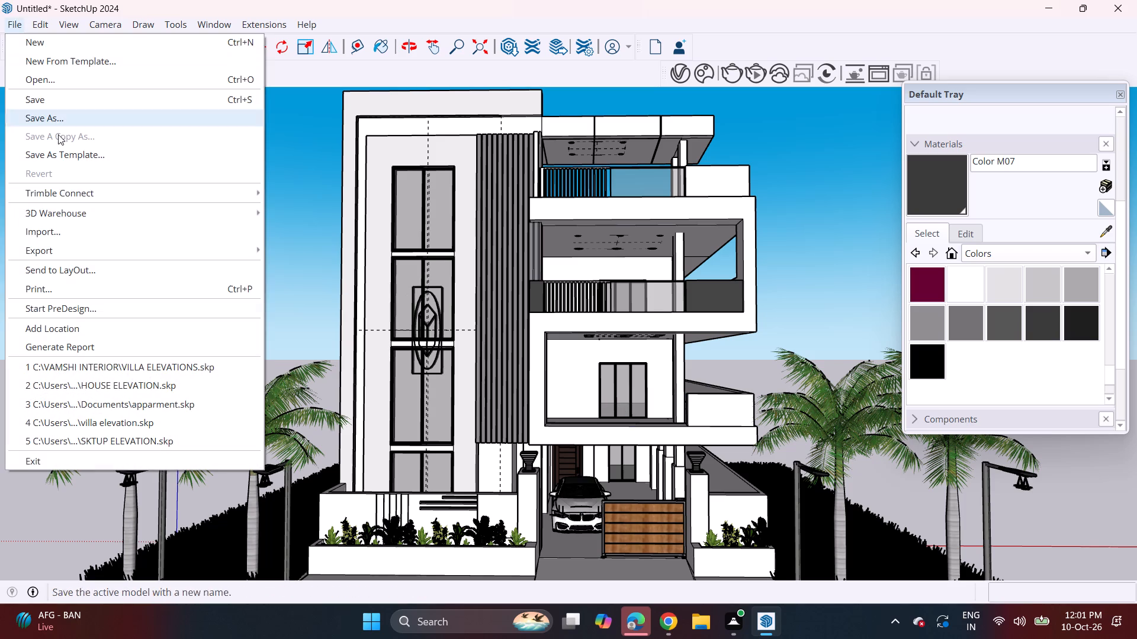
{"action": "left_click", "coordinate": [57, 228]}
{"action": "scroll", "coordinate": [270, 222], "scroll_direction": "down", "scroll_amount": 2}
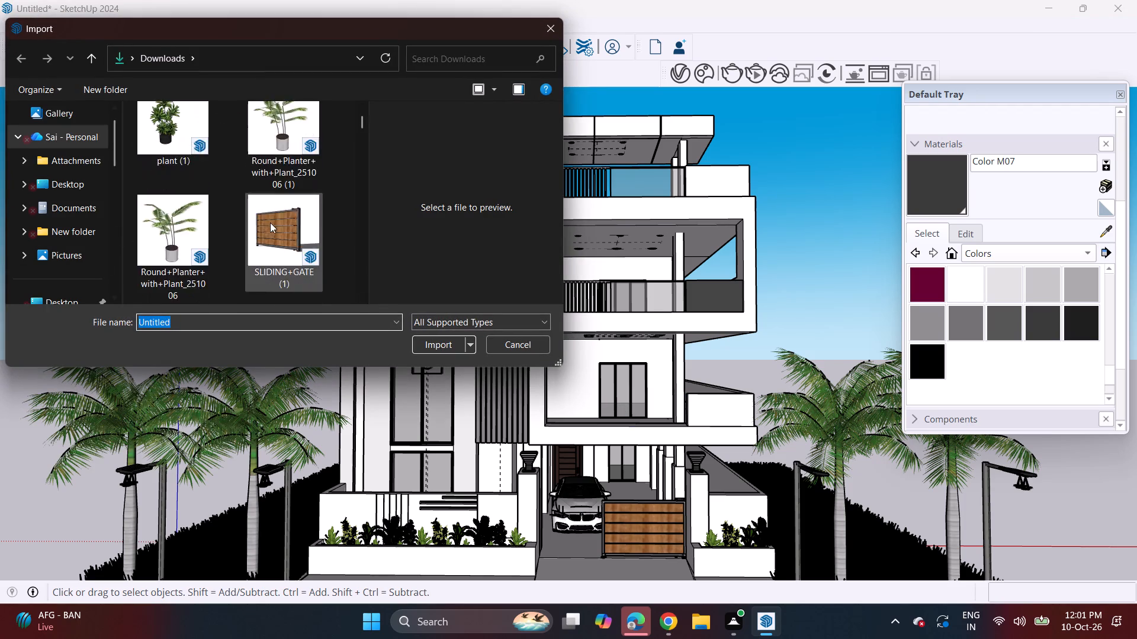
{"action": "scroll", "coordinate": [270, 222], "scroll_direction": "down", "scroll_amount": 14}
{"action": "scroll", "coordinate": [272, 217], "scroll_direction": "up", "scroll_amount": 3}
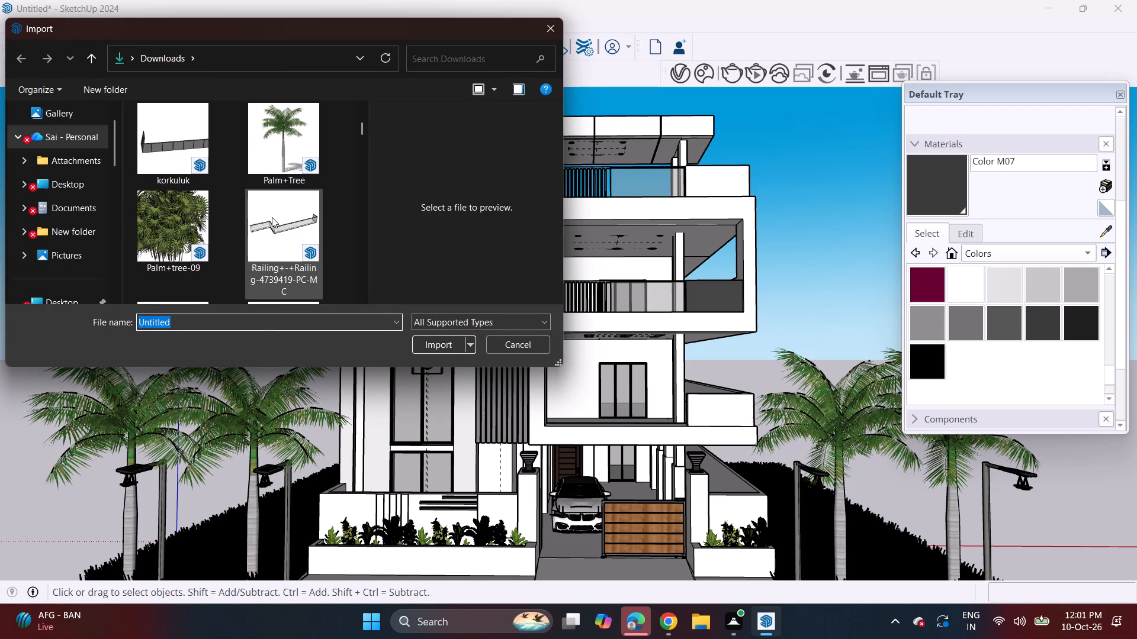
{"action": "scroll", "coordinate": [275, 215], "scroll_direction": "down", "scroll_amount": 7}
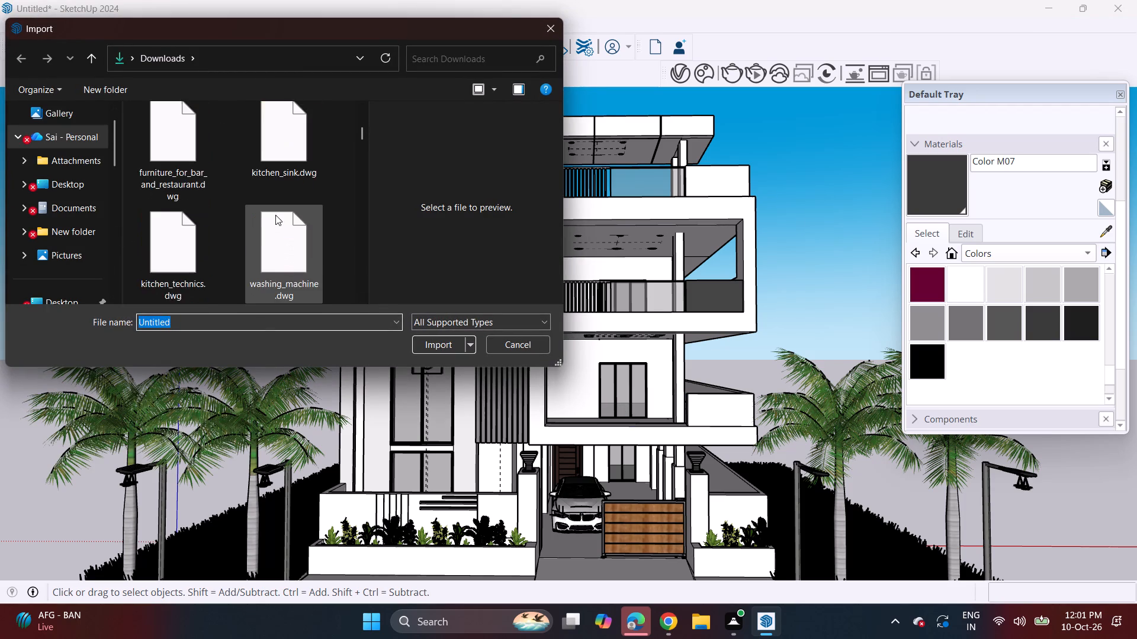
{"action": "scroll", "coordinate": [275, 215], "scroll_direction": "down", "scroll_amount": 13}
{"action": "scroll", "coordinate": [279, 217], "scroll_direction": "up", "scroll_amount": 2}
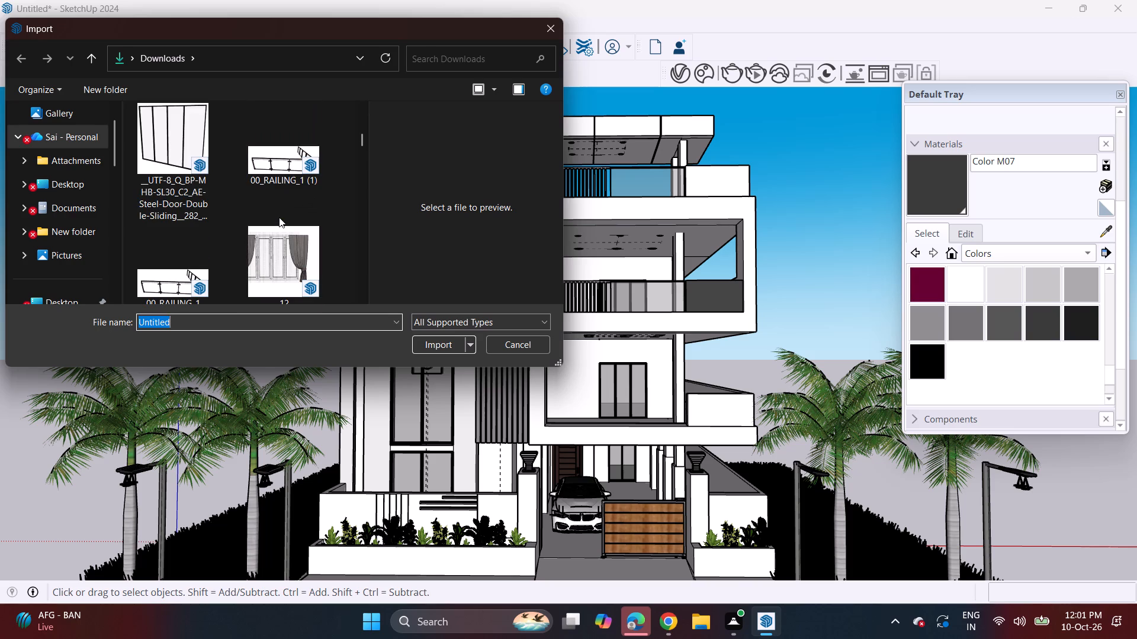
{"action": "scroll", "coordinate": [279, 217], "scroll_direction": "down", "scroll_amount": 13}
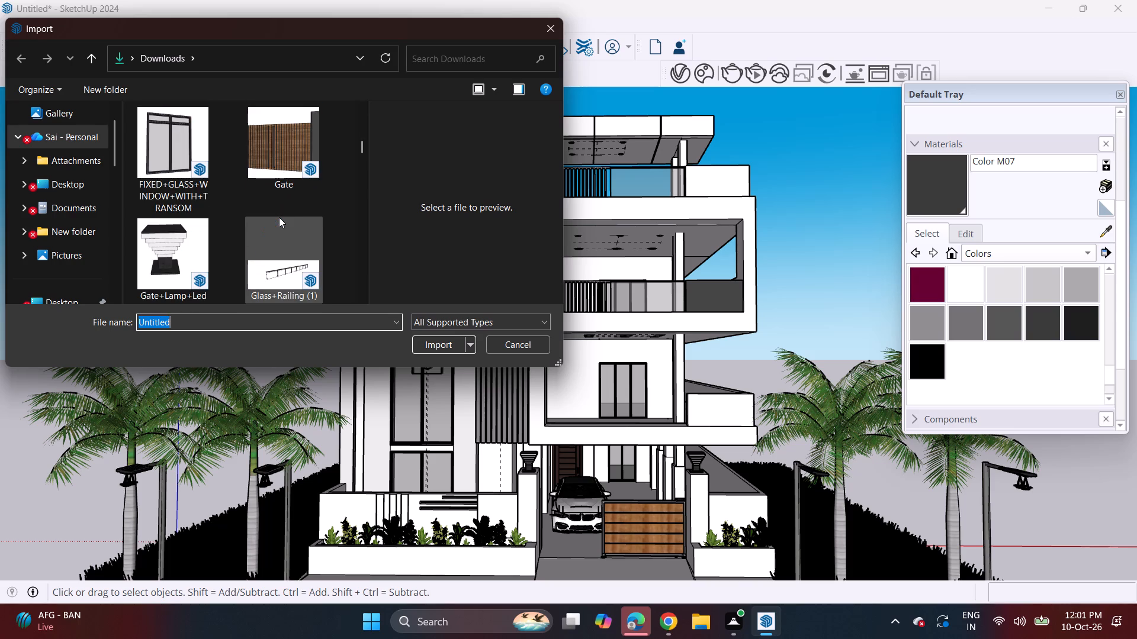
{"action": "scroll", "coordinate": [279, 217], "scroll_direction": "down", "scroll_amount": 1}
{"action": "left_click", "coordinate": [187, 259]}
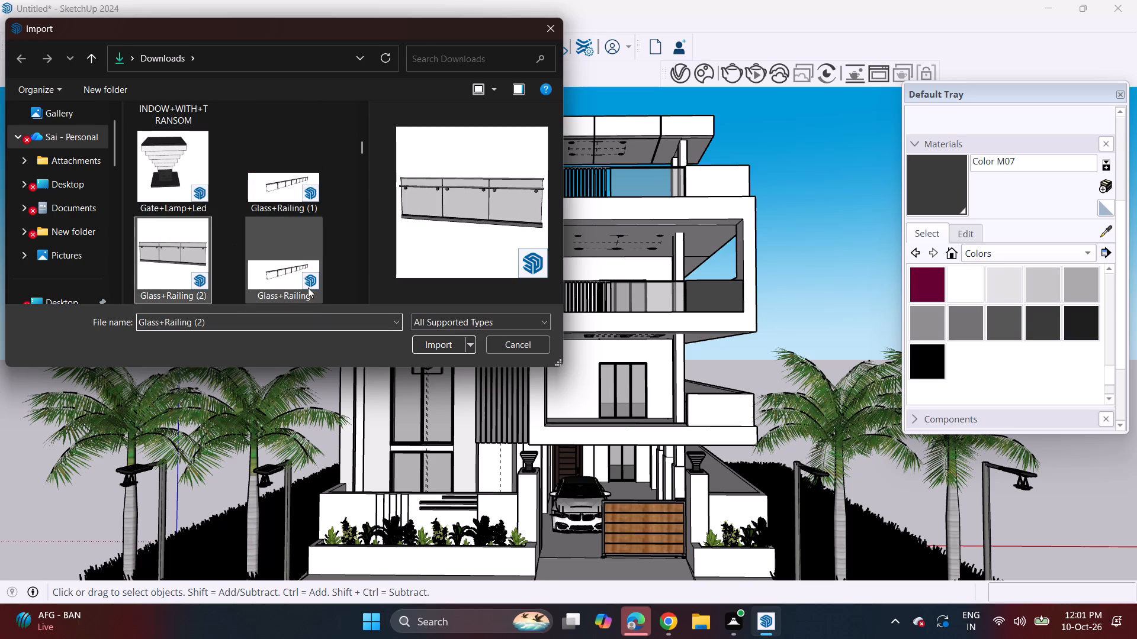
{"action": "left_click", "coordinate": [453, 347]}
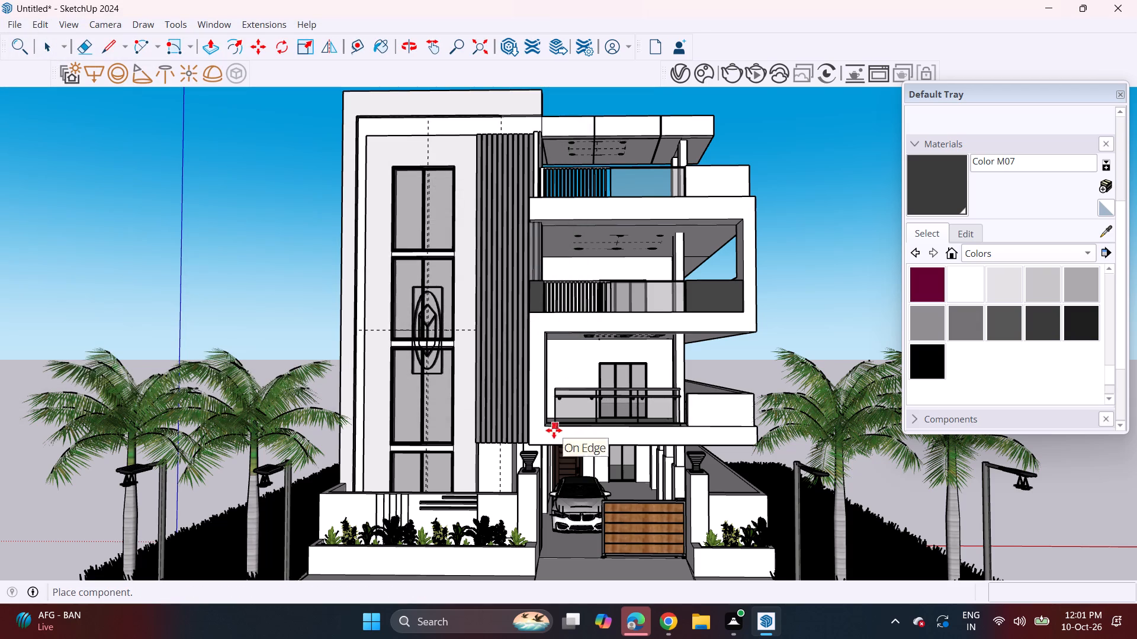
{"action": "left_click", "coordinate": [551, 430]}
Move the imported glass railing so its lower end corner meets the lowest balcony's solid parapet.
{"action": "middle_click_drag", "start_coordinate": [654, 406], "coordinate": [602, 427]}
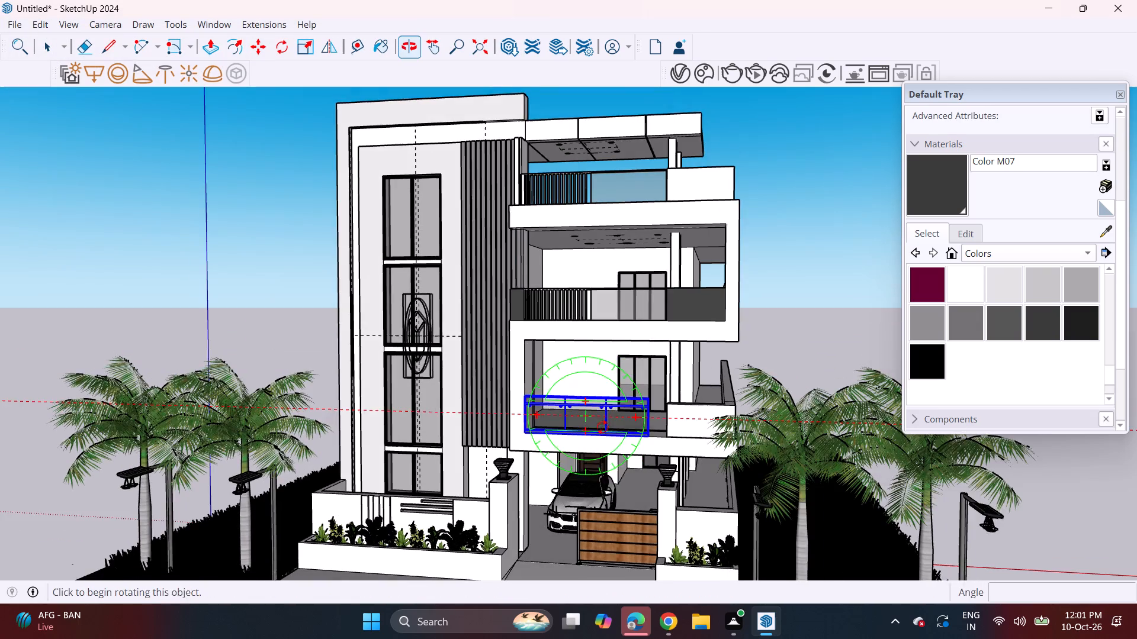
{"action": "scroll", "coordinate": [602, 425], "scroll_direction": "up", "scroll_amount": 10}
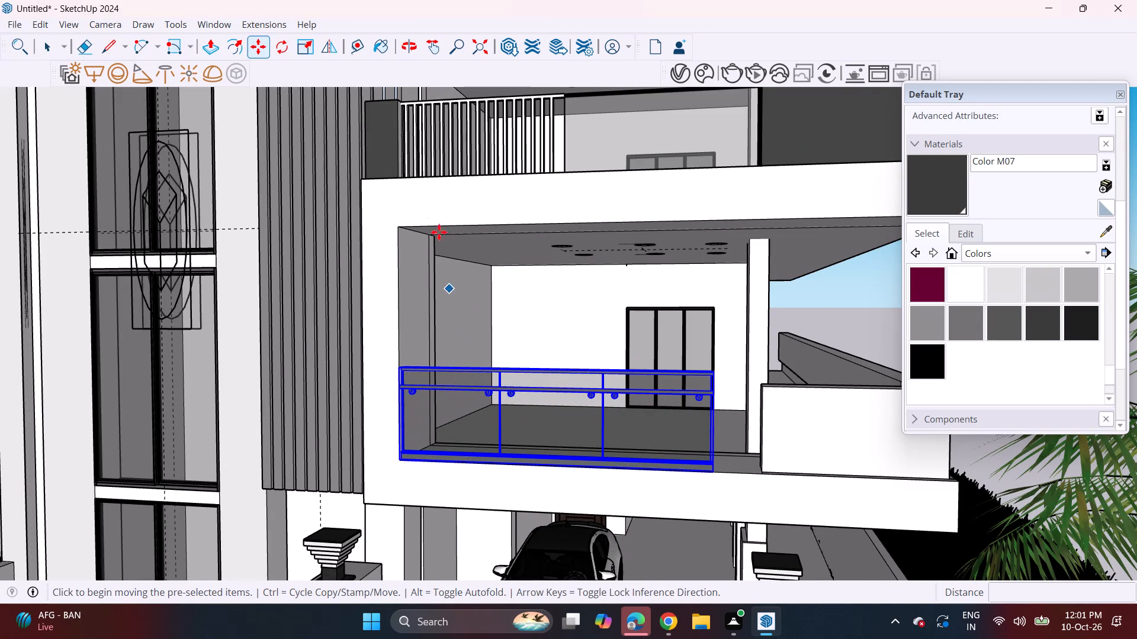
{"action": "double_click", "coordinate": [711, 472]}
{"action": "scroll", "coordinate": [758, 463], "scroll_direction": "up", "scroll_amount": 2}
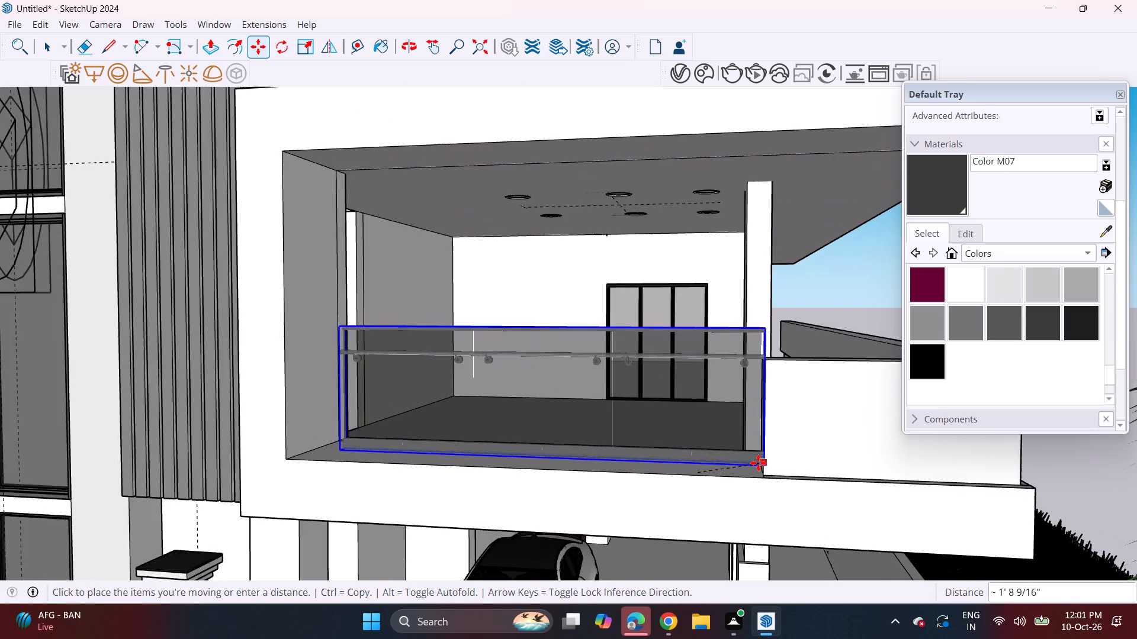
{"action": "scroll", "coordinate": [758, 463], "scroll_direction": "up", "scroll_amount": 17}
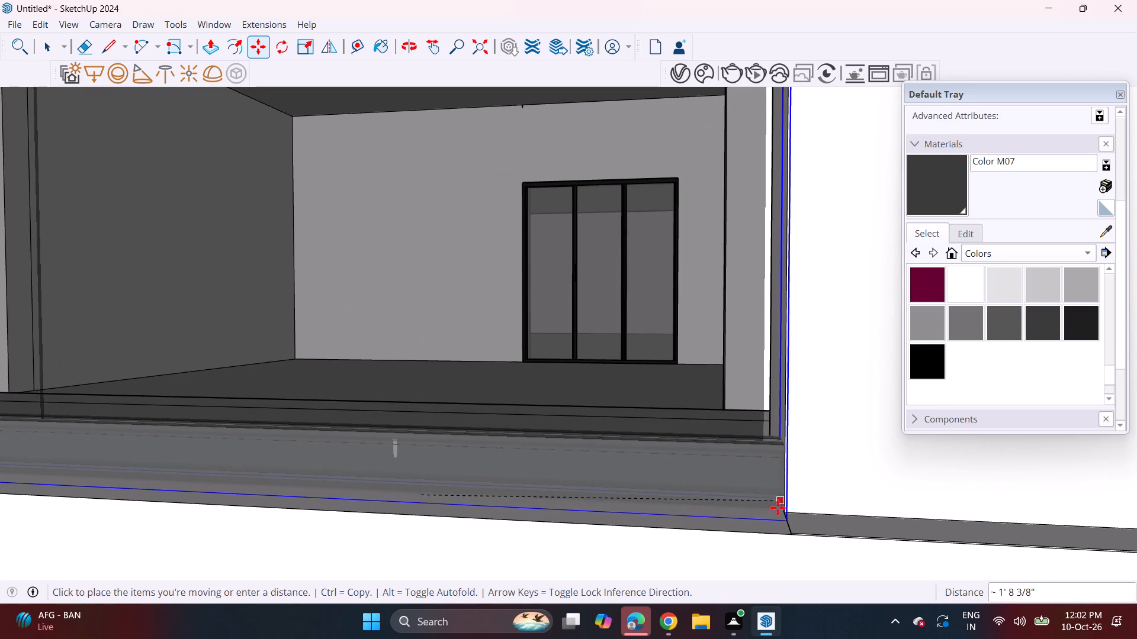
{"action": "left_click", "coordinate": [780, 500]}
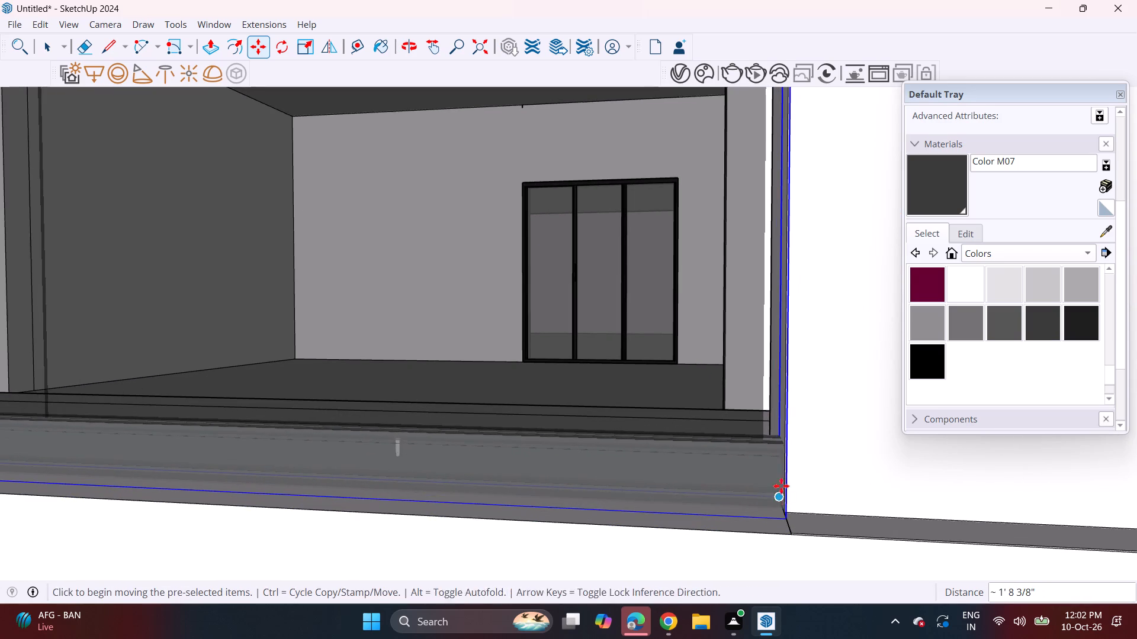
Scale the glass railing's height to match the top of the lowest balcony's solid parapet.
{"action": "scroll", "coordinate": [671, 340], "scroll_direction": "down", "scroll_amount": 20}
{"action": "scroll", "coordinate": [671, 340], "scroll_direction": "down", "scroll_amount": 8}
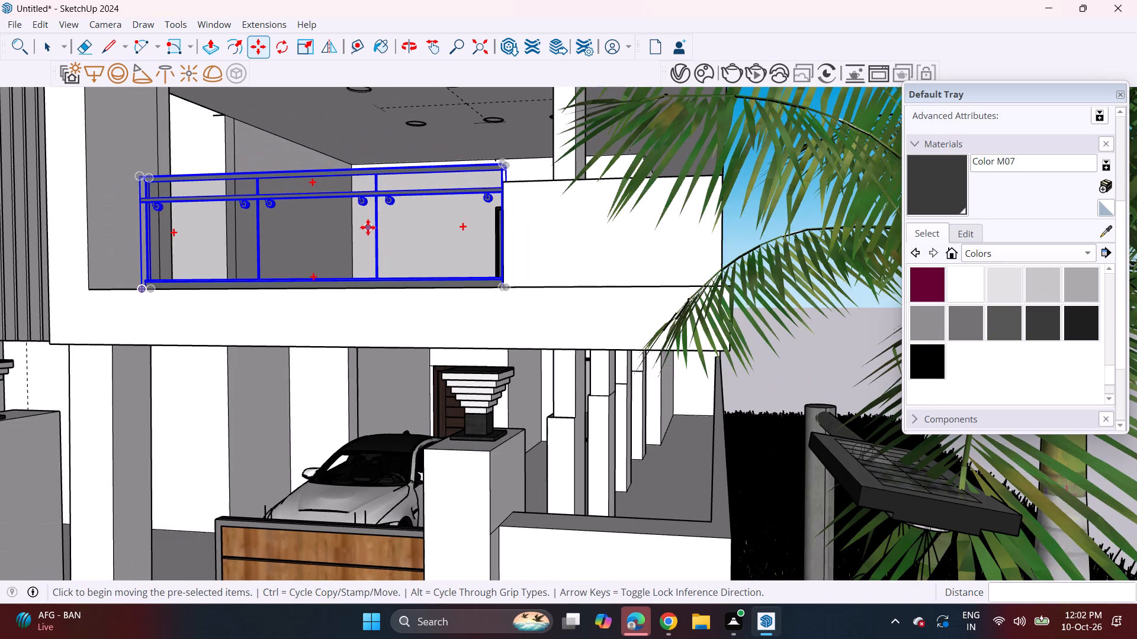
{"action": "middle_click_drag", "start_coordinate": [359, 221], "coordinate": [453, 263]}
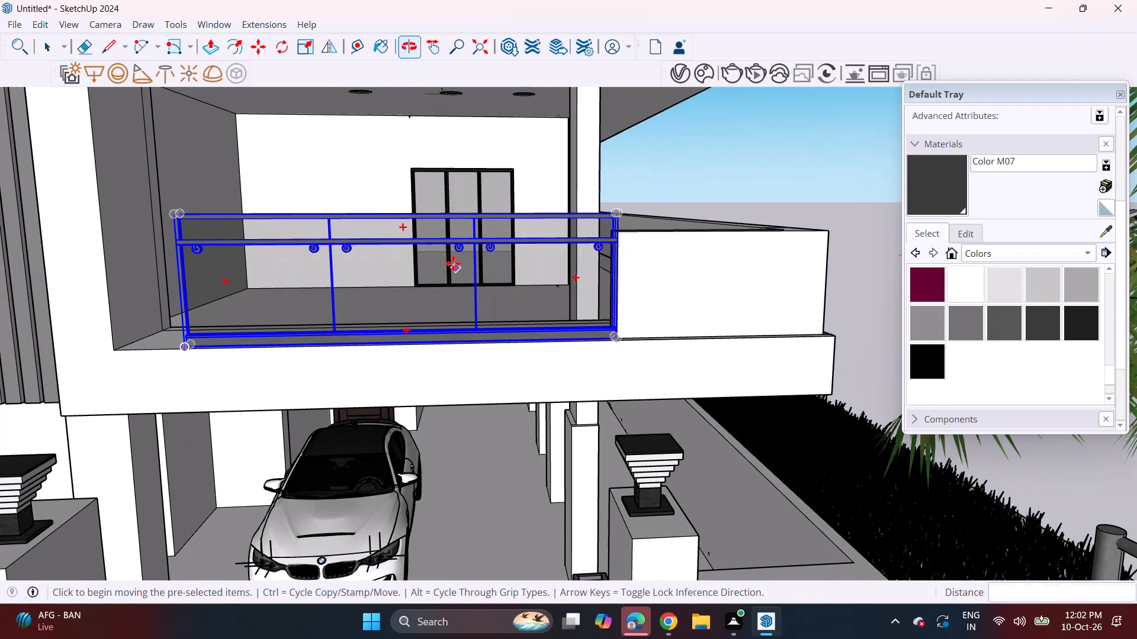
{"action": "middle_click_drag", "start_coordinate": [462, 270], "coordinate": [508, 331], "text": "shift"}
{"action": "middle_click_drag", "start_coordinate": [534, 346], "coordinate": [493, 334]}
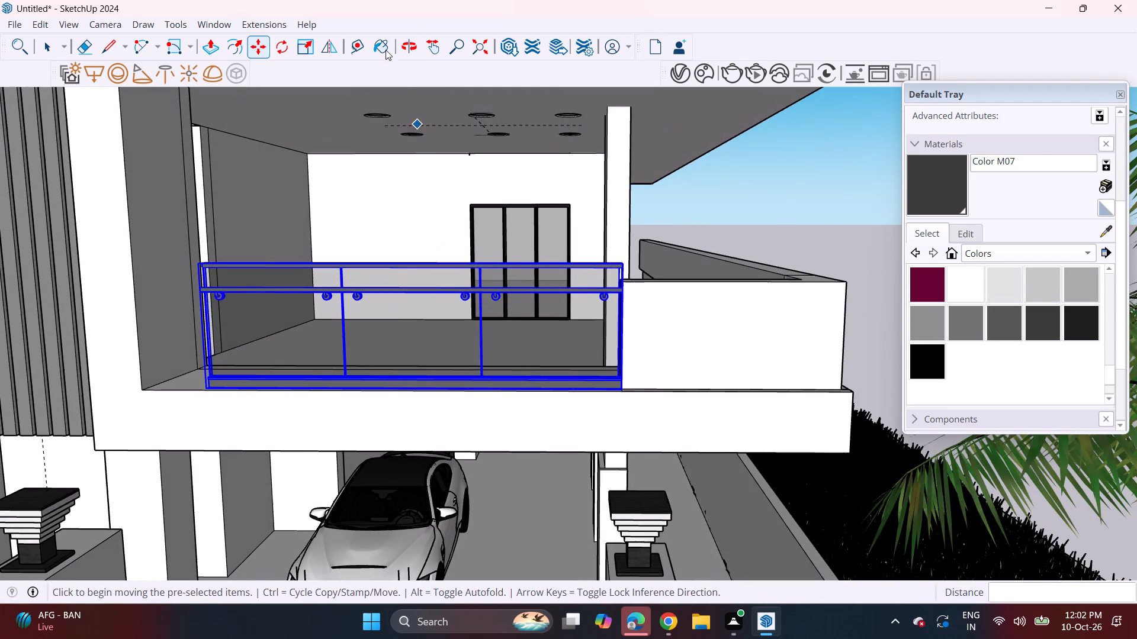
{"action": "left_click", "coordinate": [299, 43]}
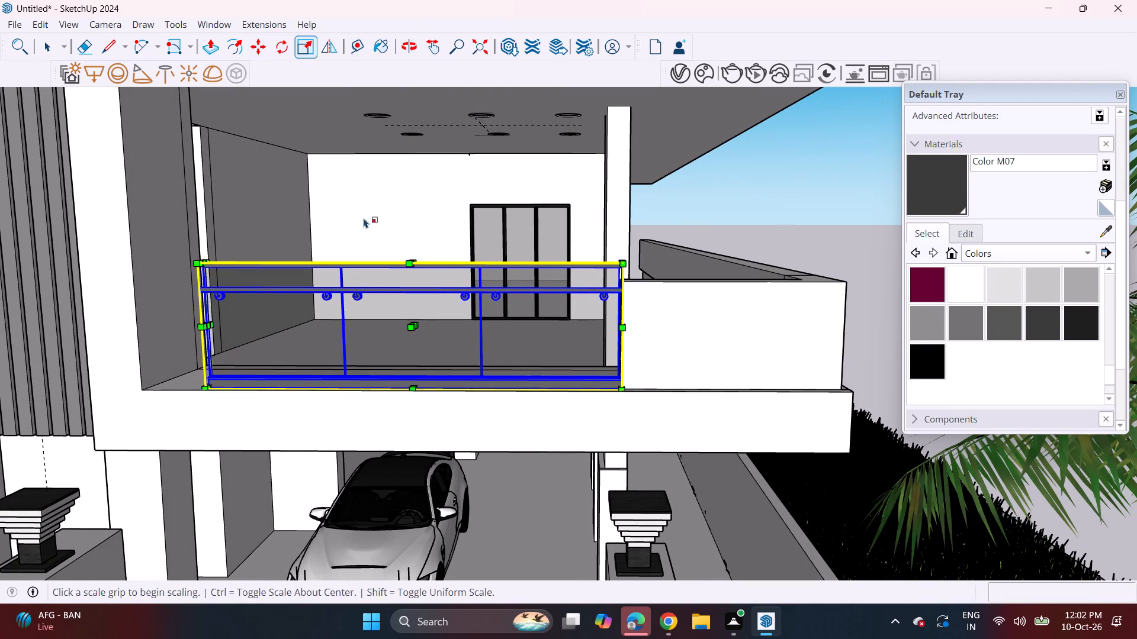
{"action": "middle_click_drag", "start_coordinate": [435, 290], "coordinate": [550, 308]}
{"action": "scroll", "coordinate": [532, 277], "scroll_direction": "up", "scroll_amount": 3}
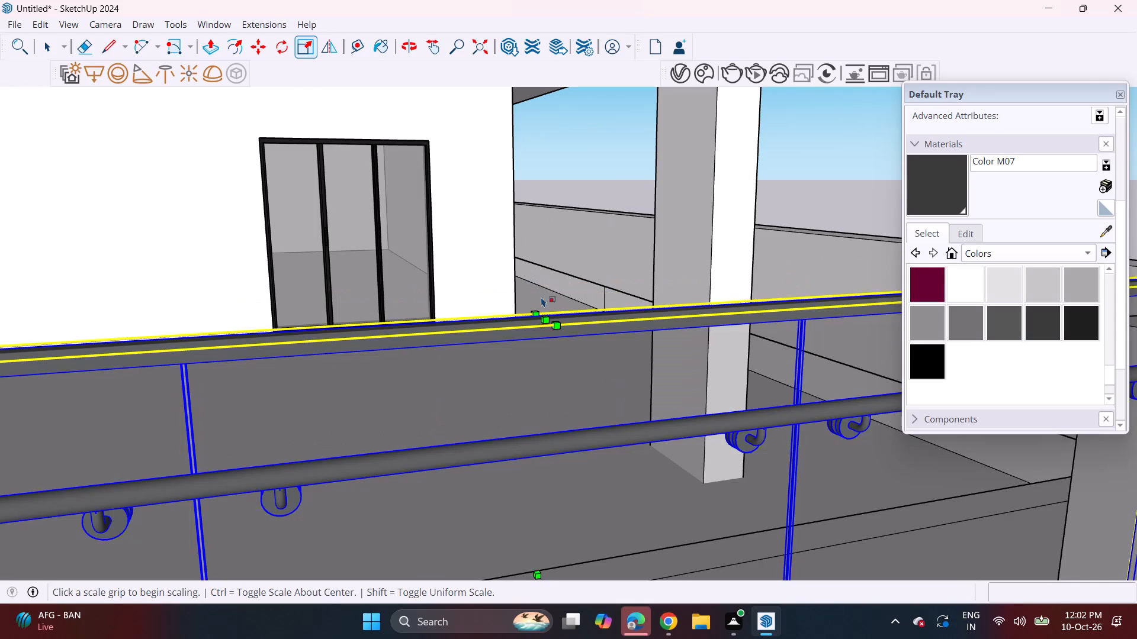
{"action": "left_click", "coordinate": [545, 322]}
{"action": "scroll", "coordinate": [532, 370], "scroll_direction": "down", "scroll_amount": 5}
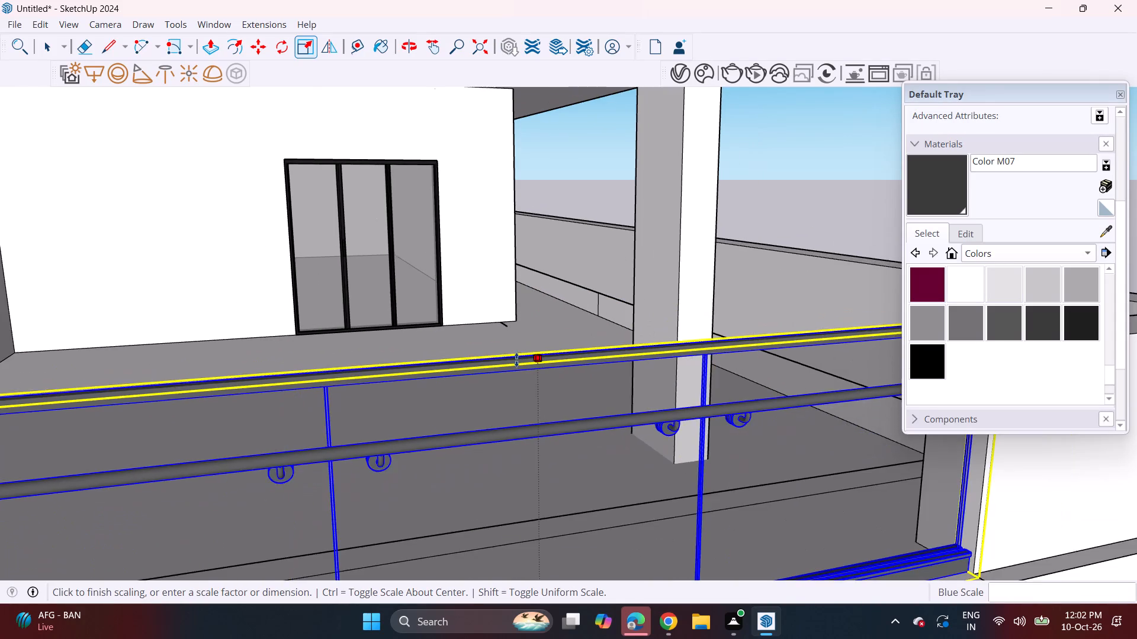
{"action": "middle_click_drag", "start_coordinate": [501, 354], "coordinate": [324, 234], "text": "shift"}
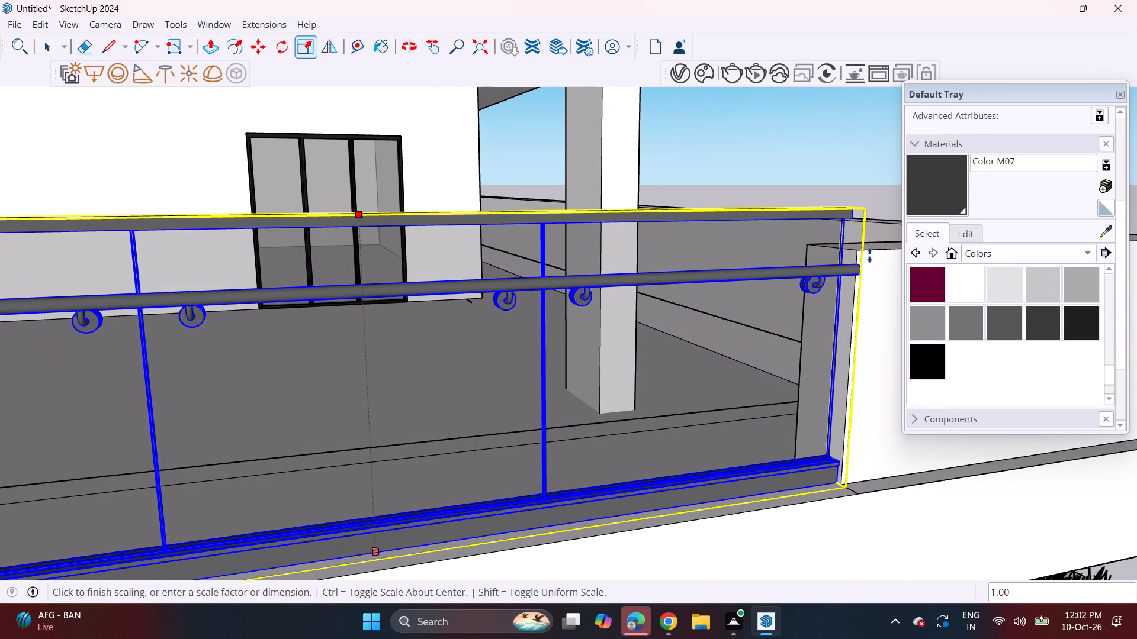
{"action": "left_click", "coordinate": [873, 248]}
Stretch the glass railing lengthwise by about 1.13 towards the louvre-side wall of the lowest balcony, and deselect it.
{"action": "scroll", "coordinate": [588, 341], "scroll_direction": "down", "scroll_amount": 4}
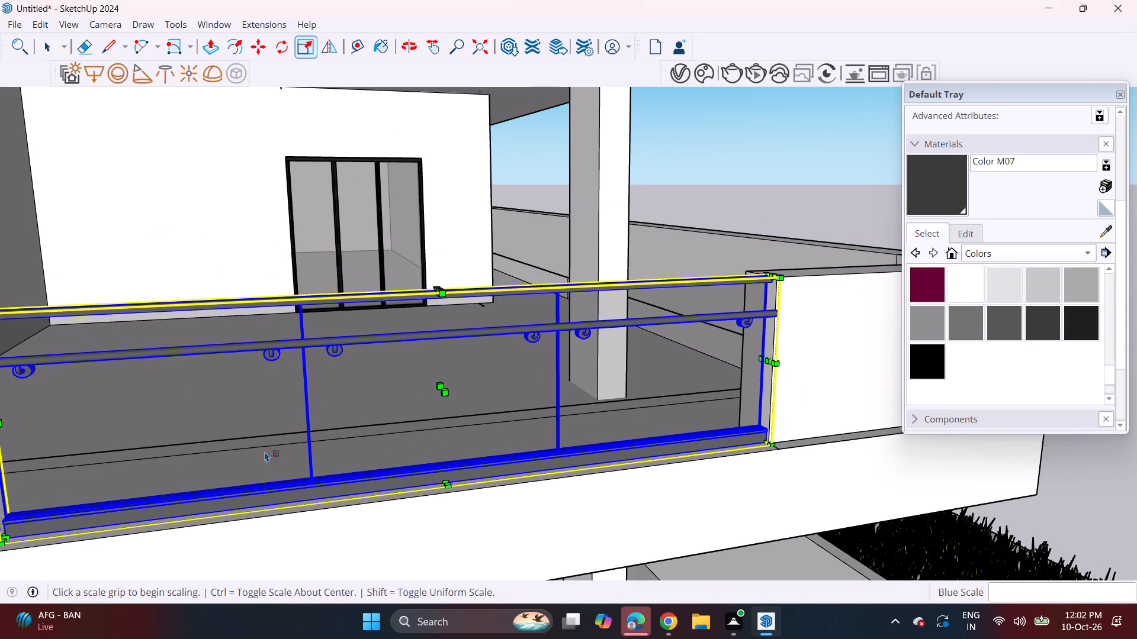
{"action": "middle_click_drag", "start_coordinate": [184, 413], "coordinate": [520, 334]}
{"action": "middle_click_drag", "start_coordinate": [338, 352], "coordinate": [396, 363]}
{"action": "scroll", "coordinate": [606, 408], "scroll_direction": "up", "scroll_amount": 2}
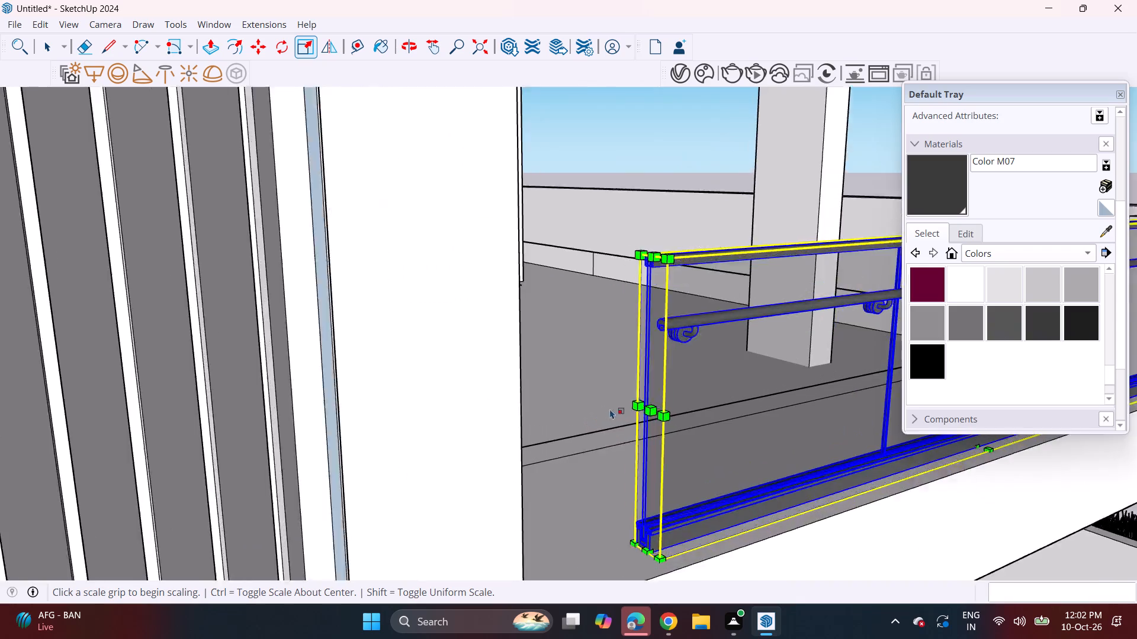
{"action": "scroll", "coordinate": [610, 409], "scroll_direction": "up", "scroll_amount": 1}
{"action": "left_click", "coordinate": [675, 410]}
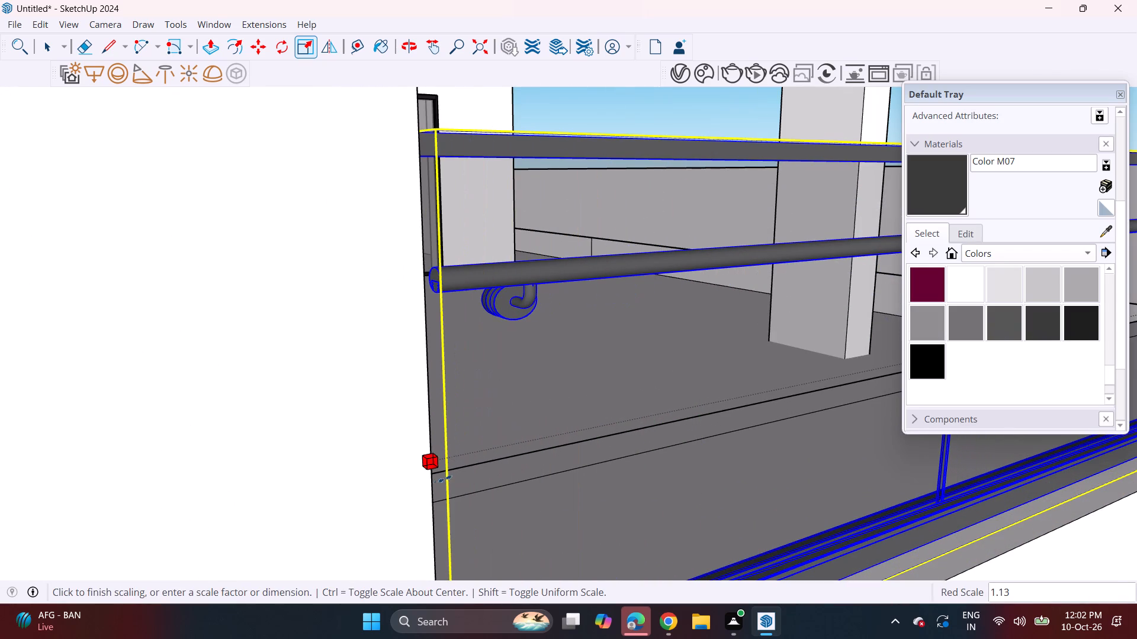
{"action": "left_click", "coordinate": [440, 480]}
{"action": "middle_click_drag", "start_coordinate": [613, 410], "coordinate": [328, 307]}
{"action": "scroll", "coordinate": [328, 308], "scroll_direction": "down", "scroll_amount": 10}
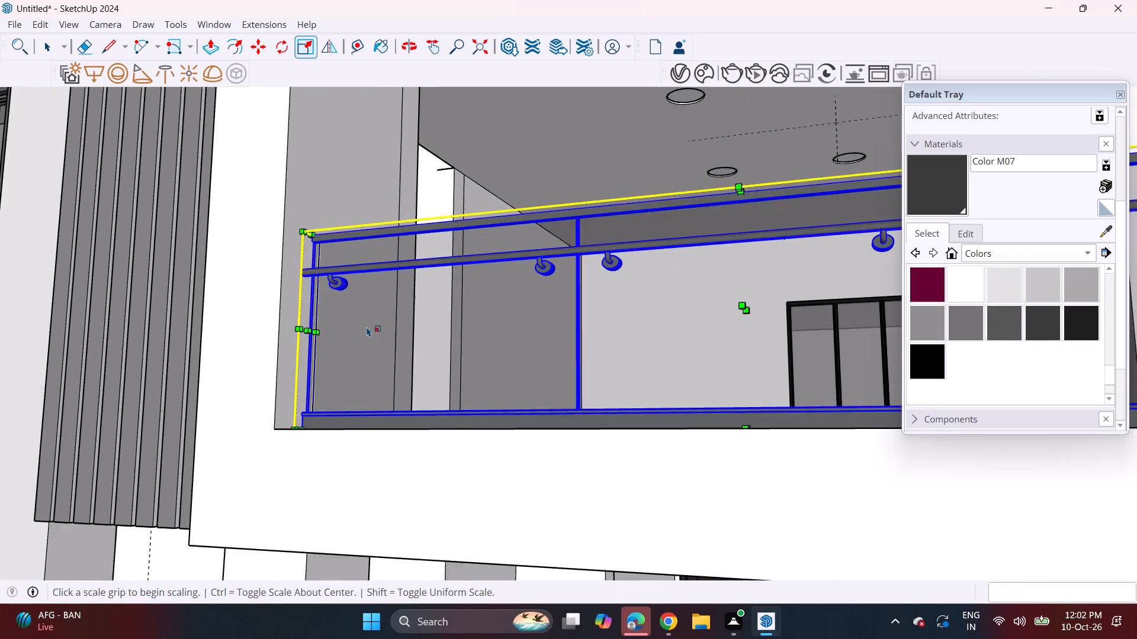
{"action": "scroll", "coordinate": [367, 327], "scroll_direction": "down", "scroll_amount": 14}
{"action": "middle_click_drag", "start_coordinate": [351, 334], "coordinate": [420, 356]}
{"action": "scroll", "coordinate": [420, 356], "scroll_direction": "down", "scroll_amount": 3}
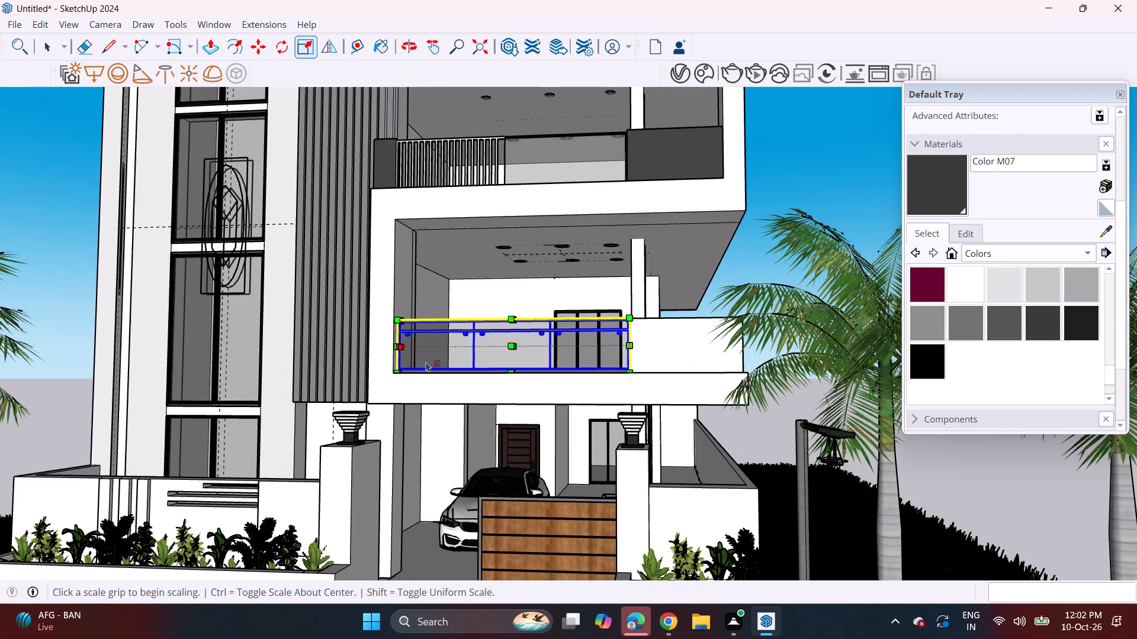
{"action": "key", "text": "space"}
{"action": "left_click", "coordinate": [769, 259]}
Delete the slatted railing and the glass panel from the middle balcony.
{"action": "middle_click_drag", "start_coordinate": [600, 353], "coordinate": [609, 360]}
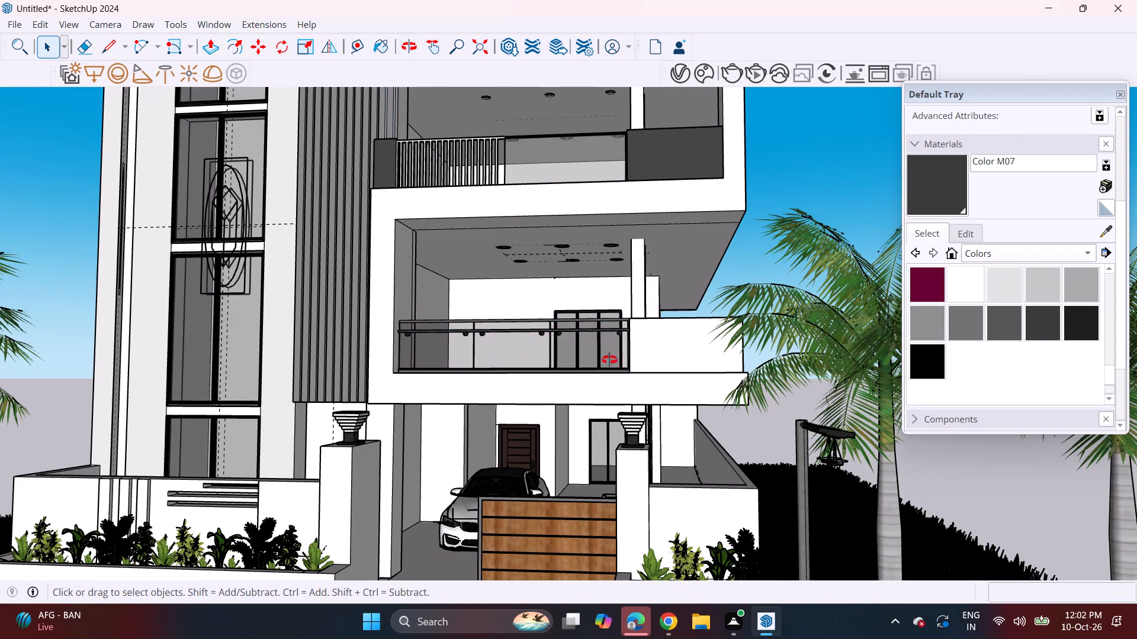
{"action": "middle_click_drag", "start_coordinate": [609, 360], "coordinate": [625, 368]}
{"action": "scroll", "coordinate": [617, 344], "scroll_direction": "down", "scroll_amount": 2}
{"action": "middle_click_drag", "start_coordinate": [591, 353], "coordinate": [548, 363]}
{"action": "scroll", "coordinate": [544, 356], "scroll_direction": "down", "scroll_amount": 3}
{"action": "middle_click_drag", "start_coordinate": [545, 355], "coordinate": [568, 387]}
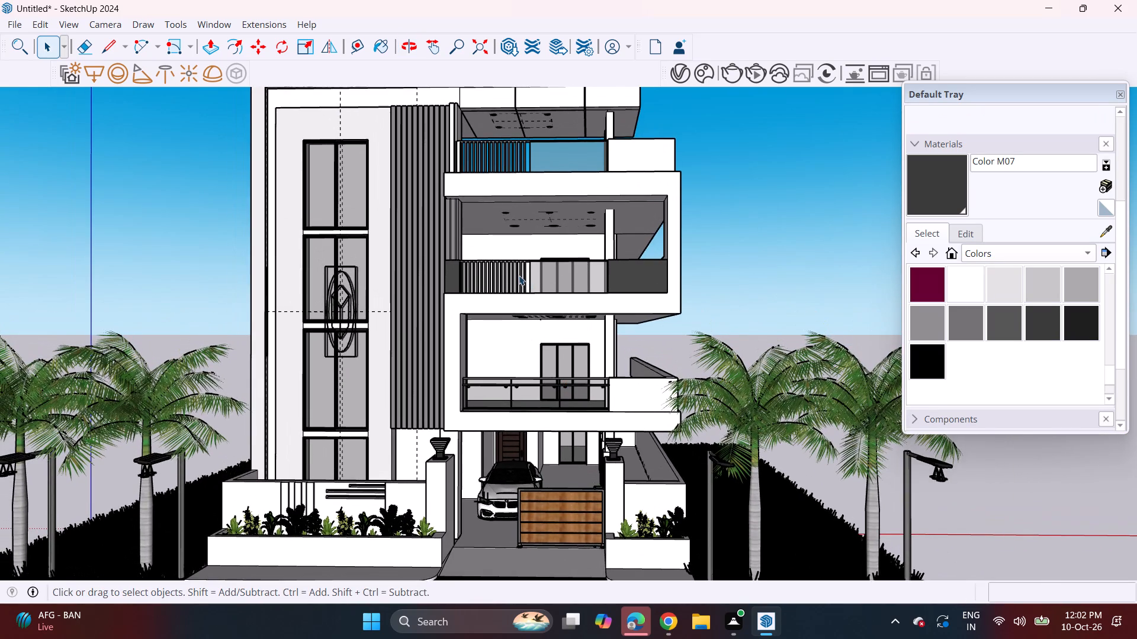
{"action": "left_click", "coordinate": [519, 275]}
{"action": "key", "text": "Delete"}
{"action": "left_click", "coordinate": [535, 275]}
{"action": "key", "text": "Delete"}
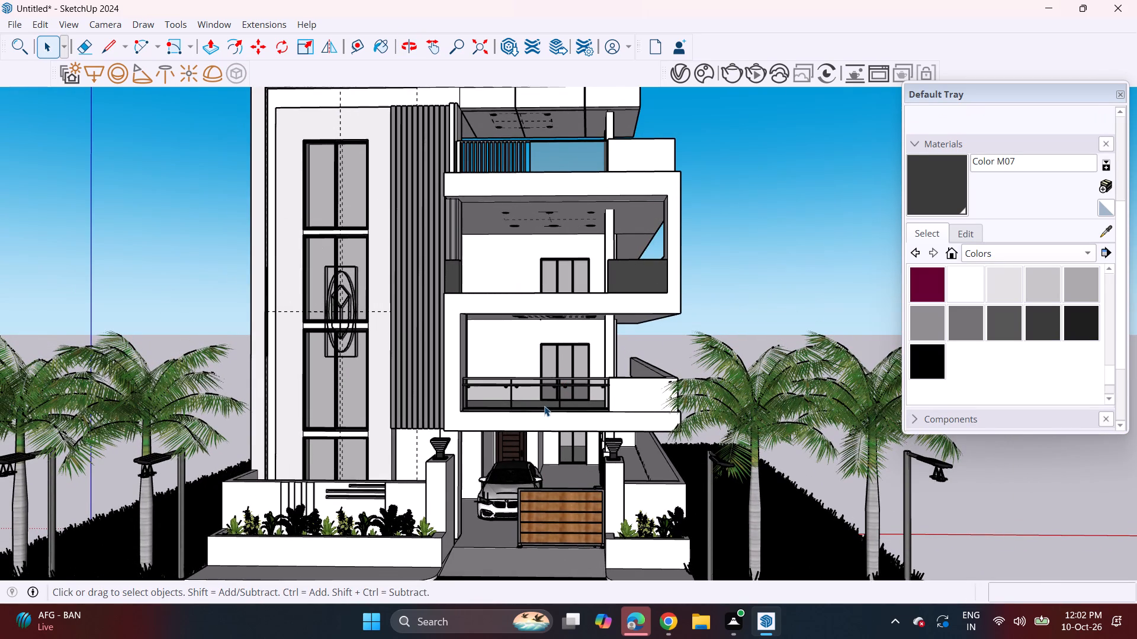
Copy the lowest balcony's glass railing about 10' 7 1/4" to the middle balcony, snapped to the longer dark parapet's lower corner.
{"action": "left_click", "coordinate": [544, 402]}
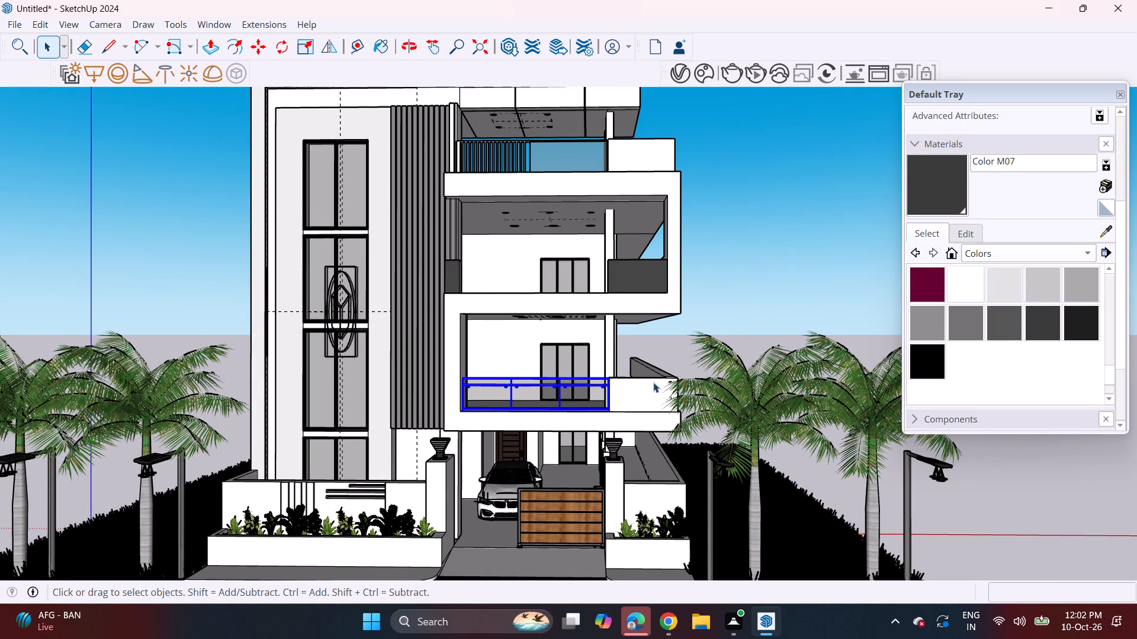
{"action": "scroll", "coordinate": [655, 382], "scroll_direction": "up", "scroll_amount": 8}
{"action": "key", "text": "m"}
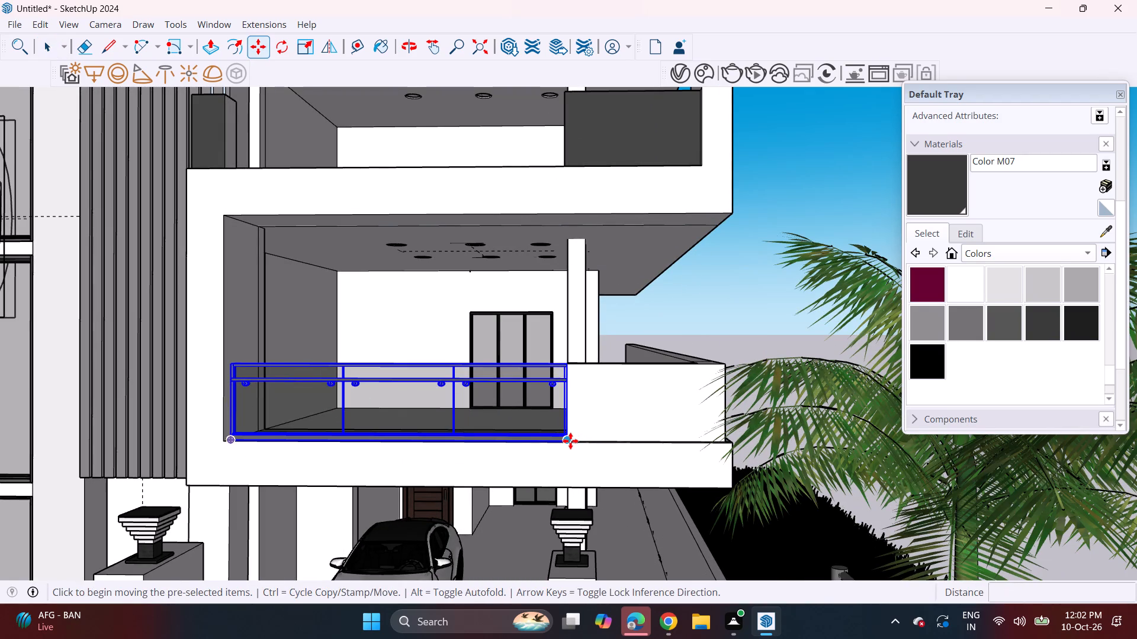
{"action": "left_click", "coordinate": [570, 441]}
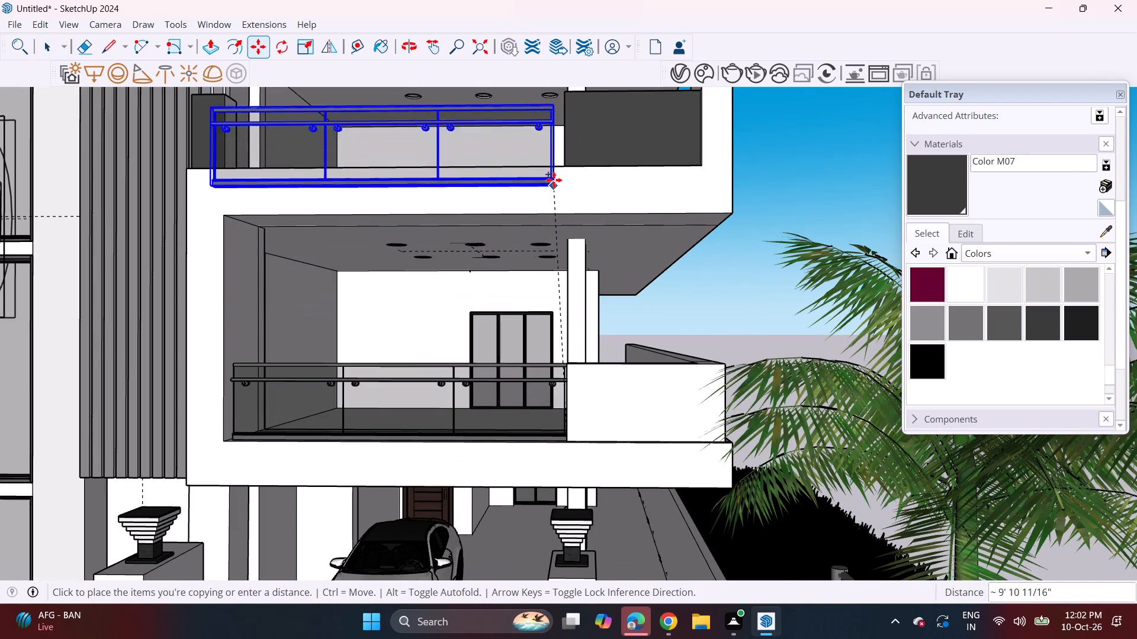
{"action": "middle_click_drag", "start_coordinate": [559, 168], "coordinate": [612, 279]}
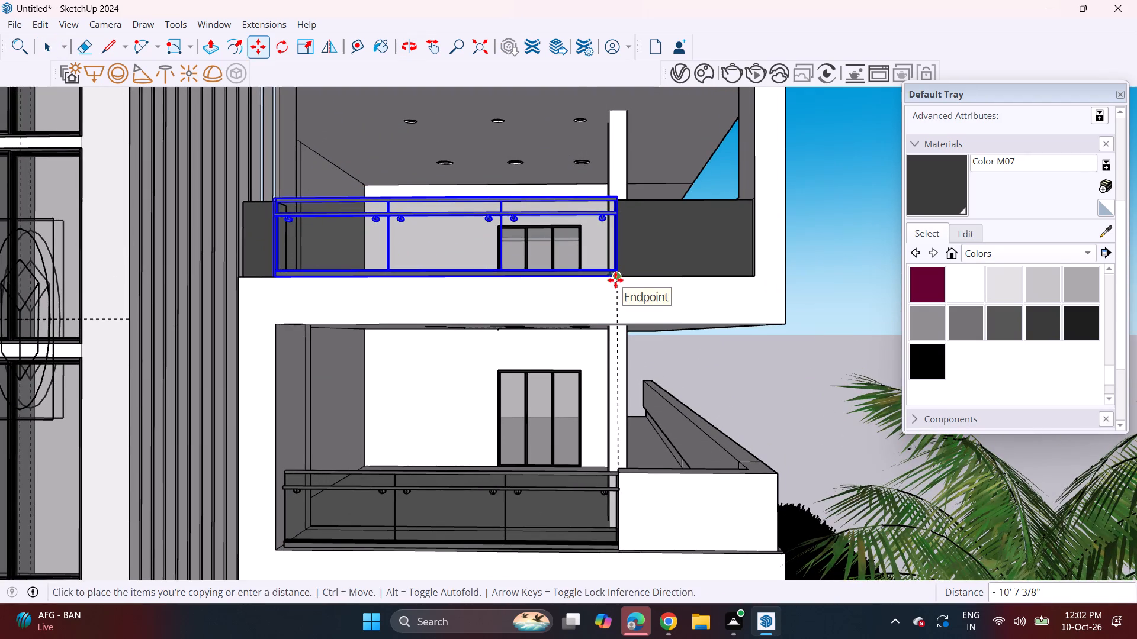
{"action": "middle_click_drag", "start_coordinate": [615, 280], "coordinate": [650, 420]}
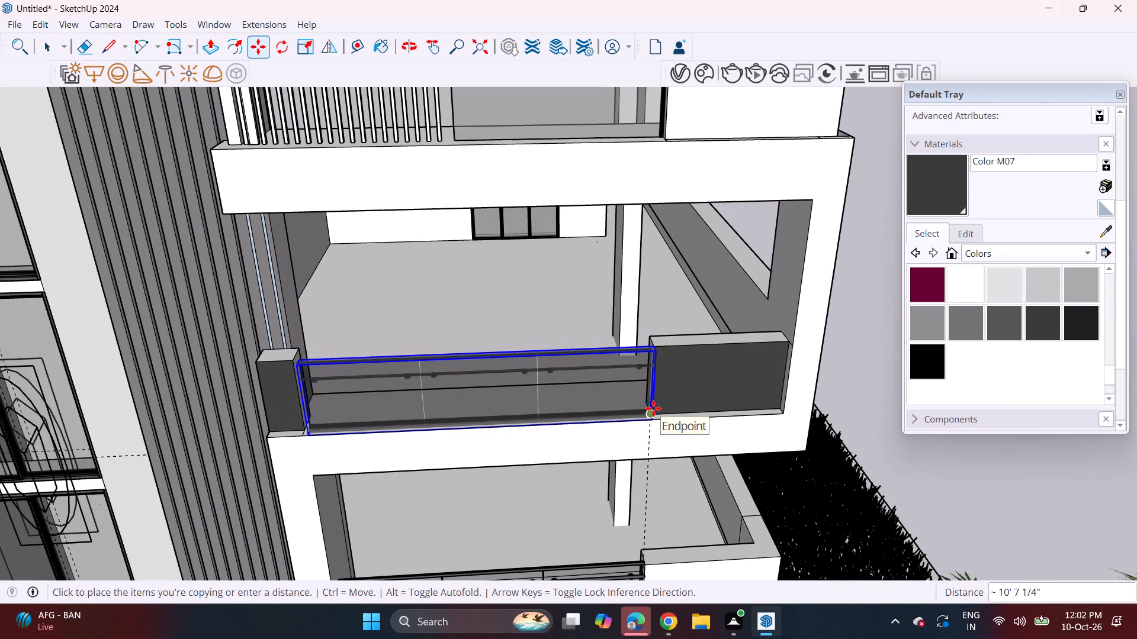
{"action": "left_click", "coordinate": [653, 408]}
{"action": "middle_click_drag", "start_coordinate": [397, 418], "coordinate": [510, 372]}
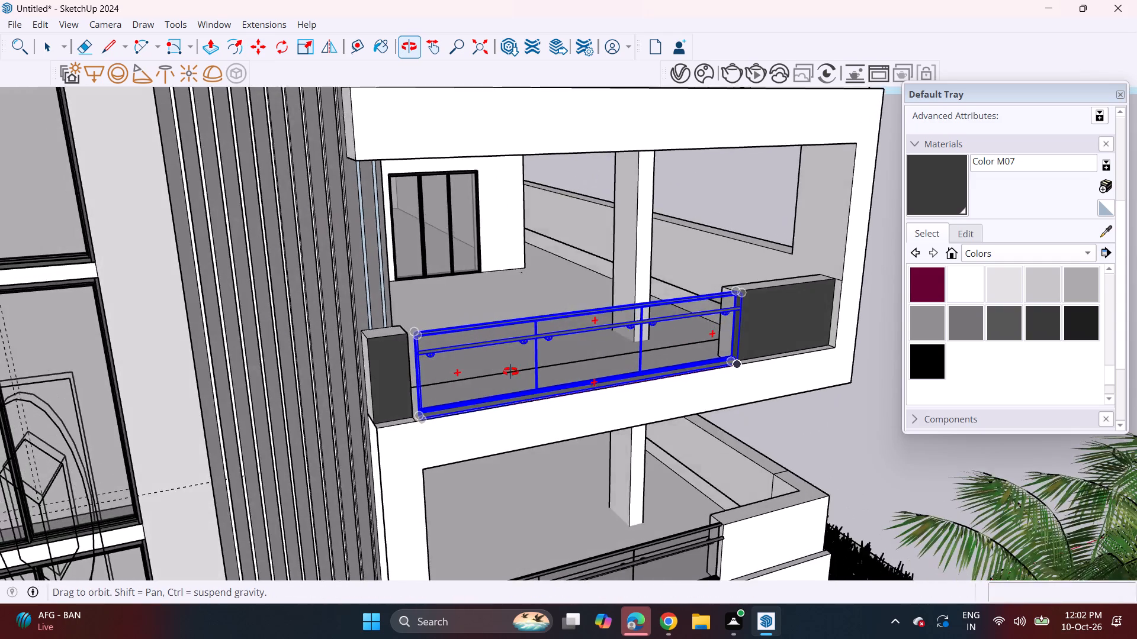
{"action": "middle_click_drag", "start_coordinate": [510, 372], "coordinate": [428, 435]}
{"action": "scroll", "coordinate": [664, 359], "scroll_direction": "up", "scroll_amount": 8}
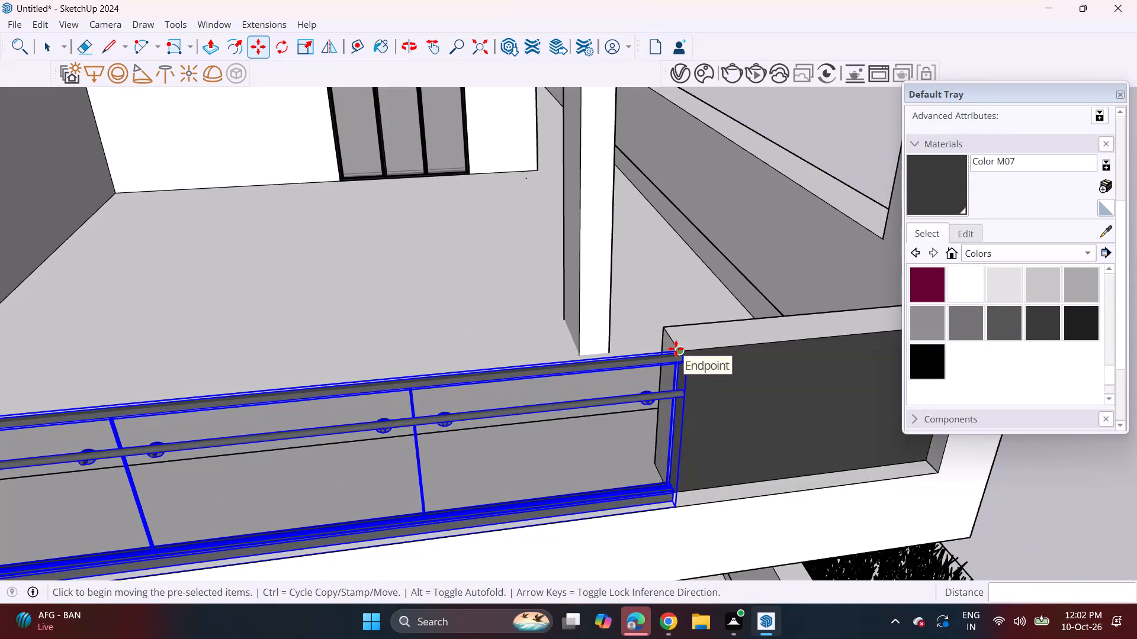
Nudge the middle balcony's glass railing by its upper end corner to align with the longer dark parapet.
{"action": "left_click", "coordinate": [676, 348]}
{"action": "left_click", "coordinate": [670, 337]}
{"action": "scroll", "coordinate": [609, 409], "scroll_direction": "down", "scroll_amount": 6}
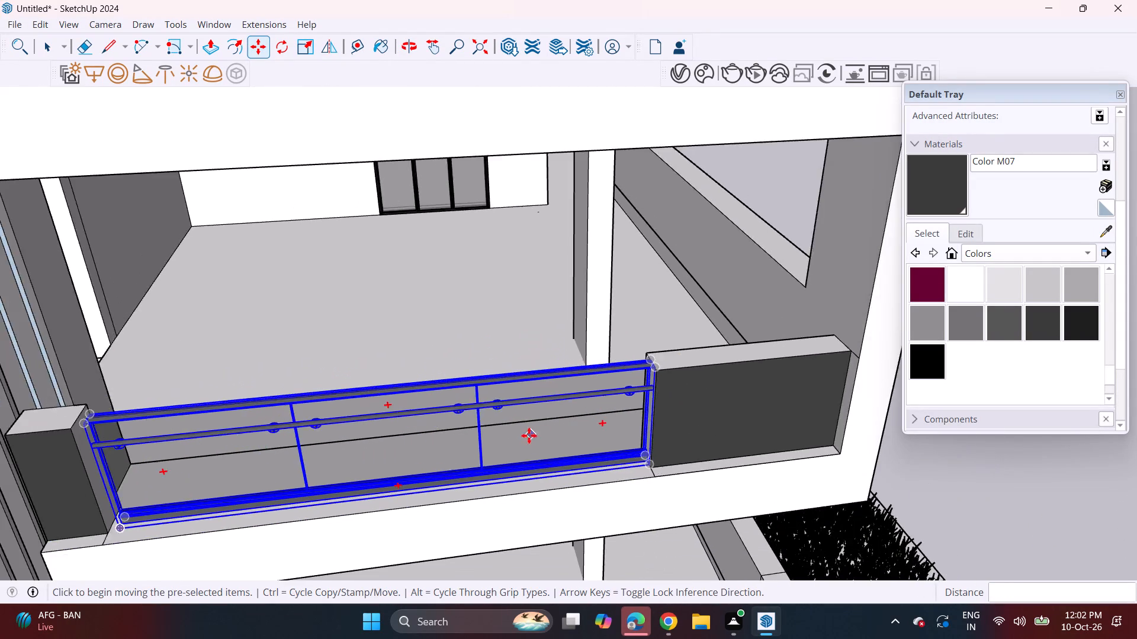
{"action": "scroll", "coordinate": [529, 435], "scroll_direction": "down", "scroll_amount": 1}
{"action": "middle_click_drag", "start_coordinate": [189, 506], "coordinate": [272, 472]}
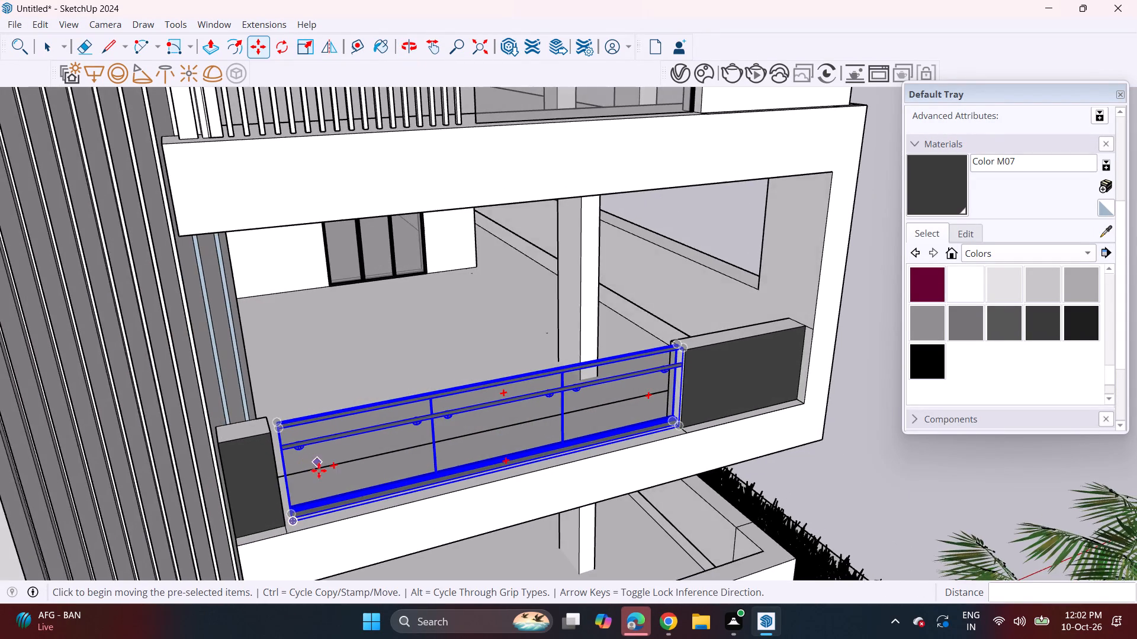
{"action": "scroll", "coordinate": [304, 480], "scroll_direction": "up", "scroll_amount": 4}
{"action": "middle_click_drag", "start_coordinate": [268, 473], "coordinate": [212, 471]}
{"action": "key", "text": "space"}
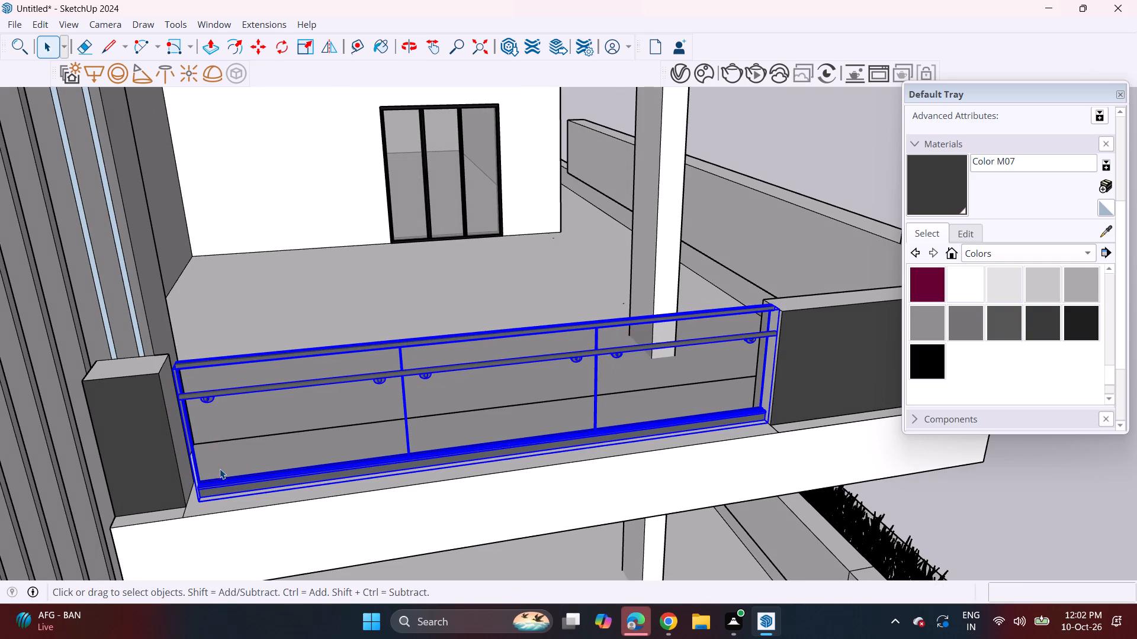
Push/Pull the end face of the middle balcony's shorter dark parapet about 3 3/16" to meet the glass railing.
{"action": "key", "text": "p"}
{"action": "scroll", "coordinate": [182, 461], "scroll_direction": "up", "scroll_amount": 3}
{"action": "left_click", "coordinate": [181, 453]}
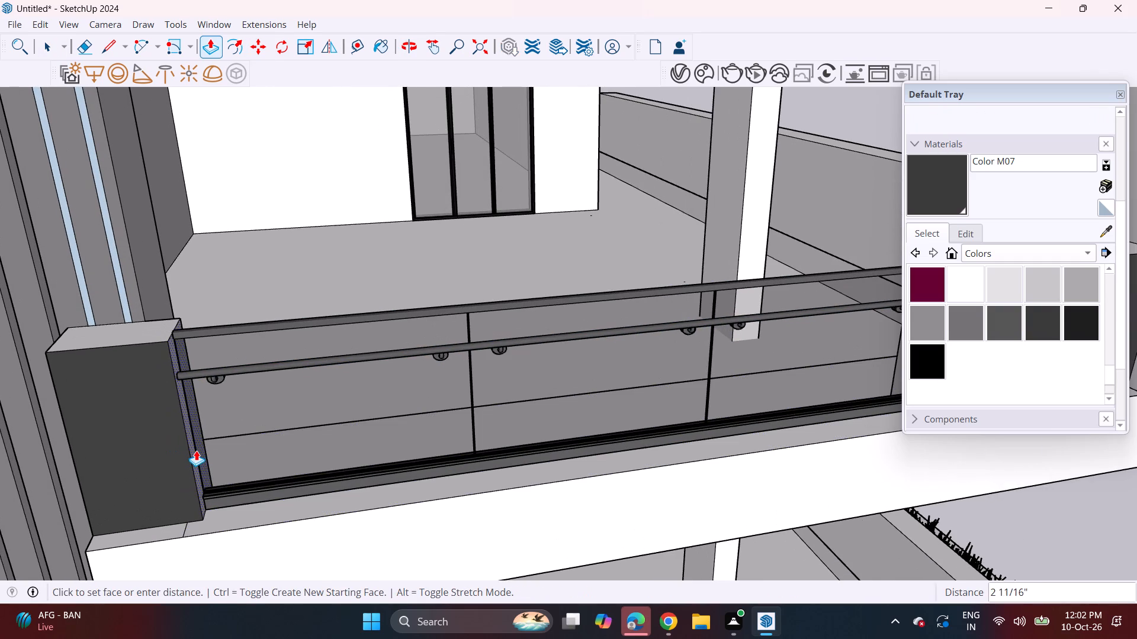
{"action": "left_click", "coordinate": [200, 456]}
Delete the slatted railing and the glass panel from the top balcony.
{"action": "middle_click_drag", "start_coordinate": [319, 480], "coordinate": [256, 436]}
{"action": "scroll", "coordinate": [237, 434], "scroll_direction": "down", "scroll_amount": 3}
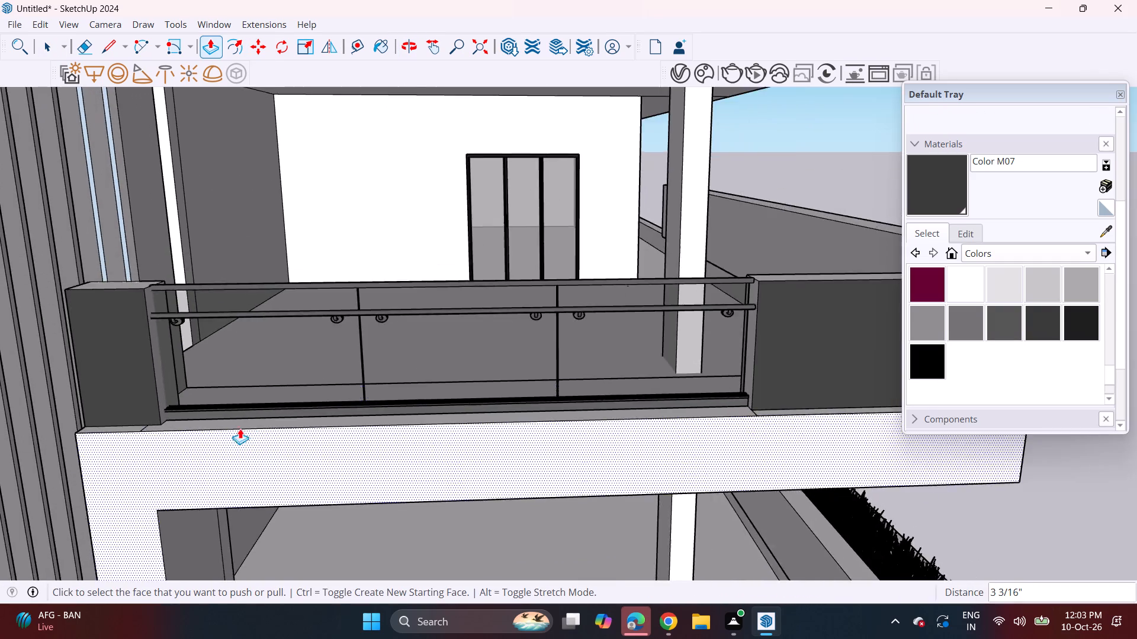
{"action": "scroll", "coordinate": [240, 428], "scroll_direction": "down", "scroll_amount": 8}
{"action": "middle_click_drag", "start_coordinate": [383, 412], "coordinate": [380, 389]}
{"action": "scroll", "coordinate": [381, 371], "scroll_direction": "down", "scroll_amount": 4}
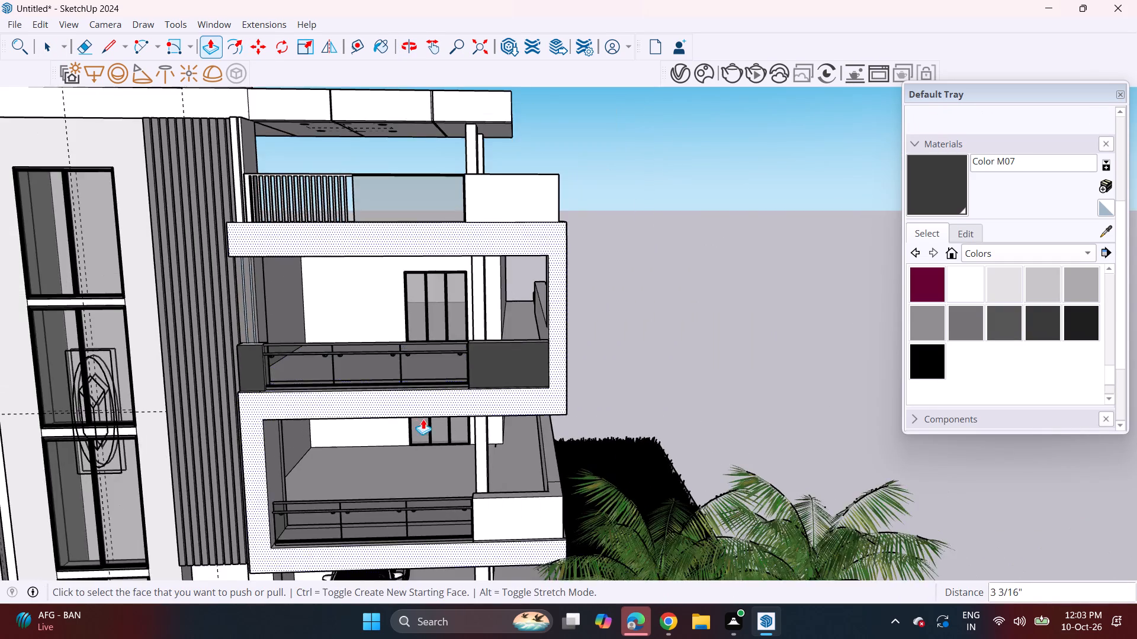
{"action": "middle_click_drag", "start_coordinate": [421, 409], "coordinate": [415, 364]}
{"action": "middle_click_drag", "start_coordinate": [401, 340], "coordinate": [494, 424], "text": "shift"}
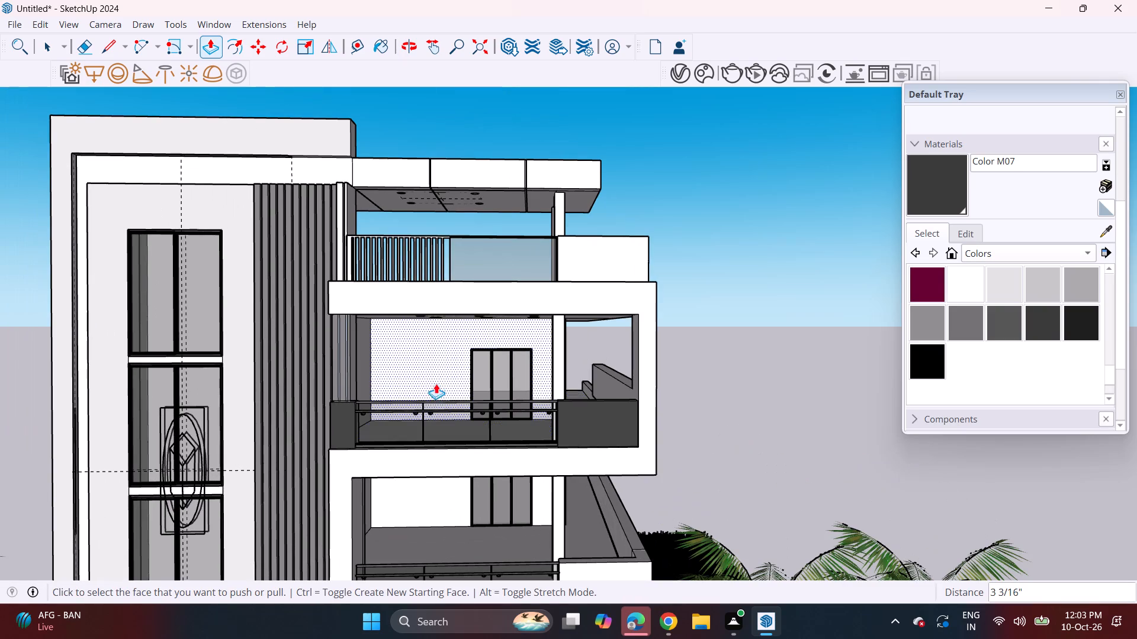
{"action": "key", "text": "space"}
{"action": "left_click", "coordinate": [408, 253]}
{"action": "key", "text": "Delete"}
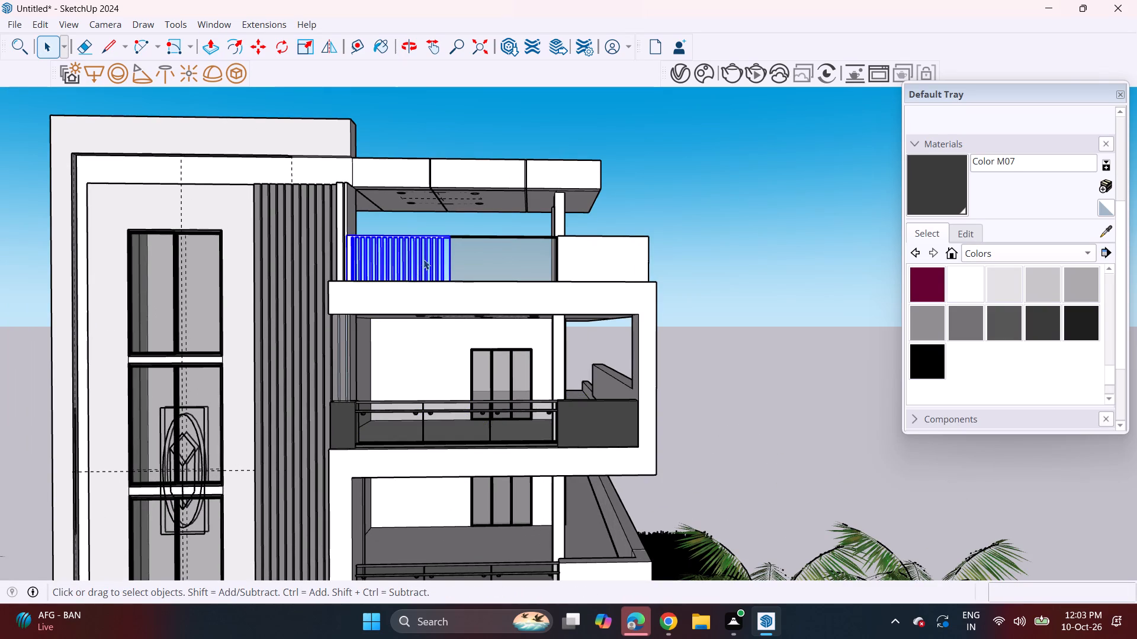
{"action": "left_click", "coordinate": [500, 257]}
{"action": "key", "text": "Delete"}
Copy the middle balcony's glass railing about 10' 9 7/16" up to the top balcony, against the white parapet's lower corner.
{"action": "scroll", "coordinate": [528, 396], "scroll_direction": "up", "scroll_amount": 1}
{"action": "middle_click_drag", "start_coordinate": [528, 397], "coordinate": [542, 439]}
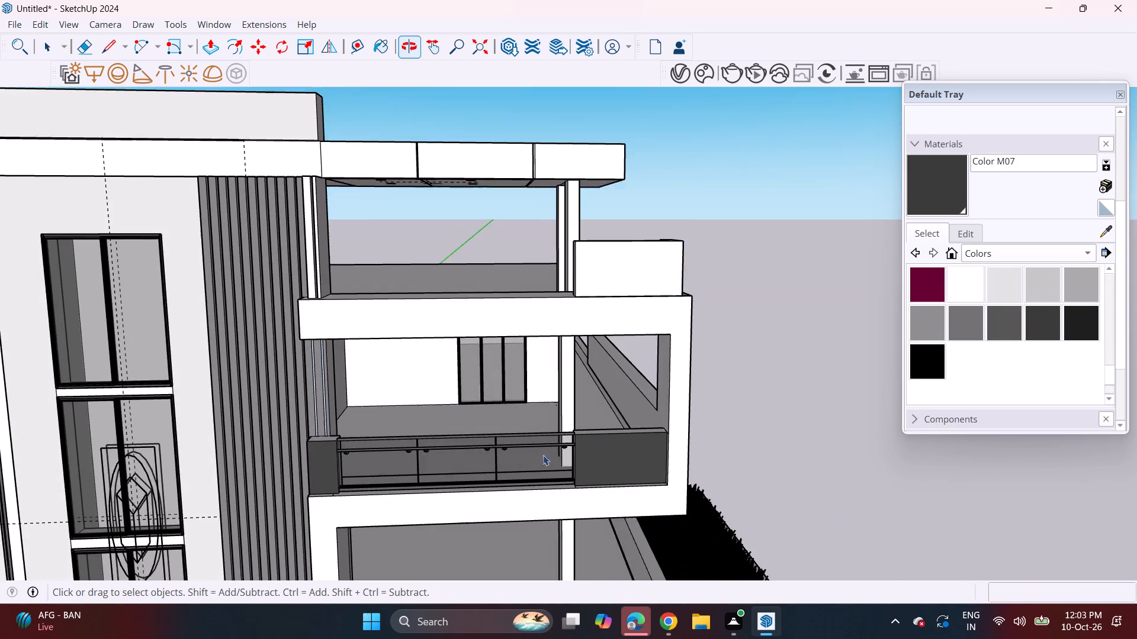
{"action": "scroll", "coordinate": [546, 447], "scroll_direction": "up", "scroll_amount": 7}
{"action": "left_click", "coordinate": [537, 480]}
{"action": "key", "text": "m"}
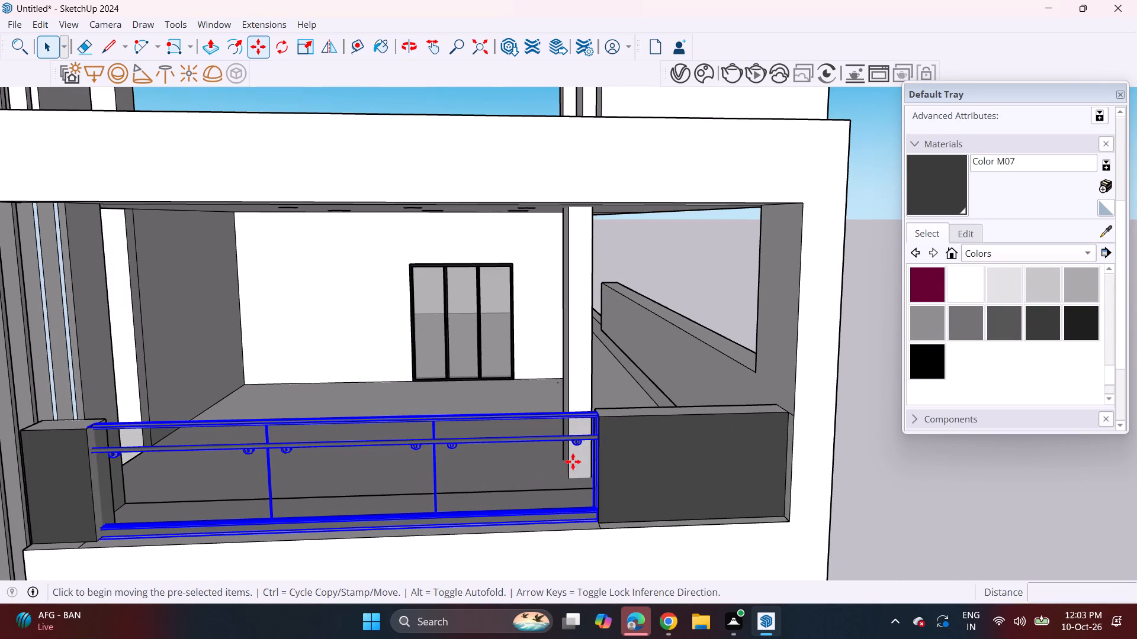
{"action": "left_click", "coordinate": [599, 521]}
{"action": "middle_click_drag", "start_coordinate": [574, 204], "coordinate": [668, 467], "text": "shift"}
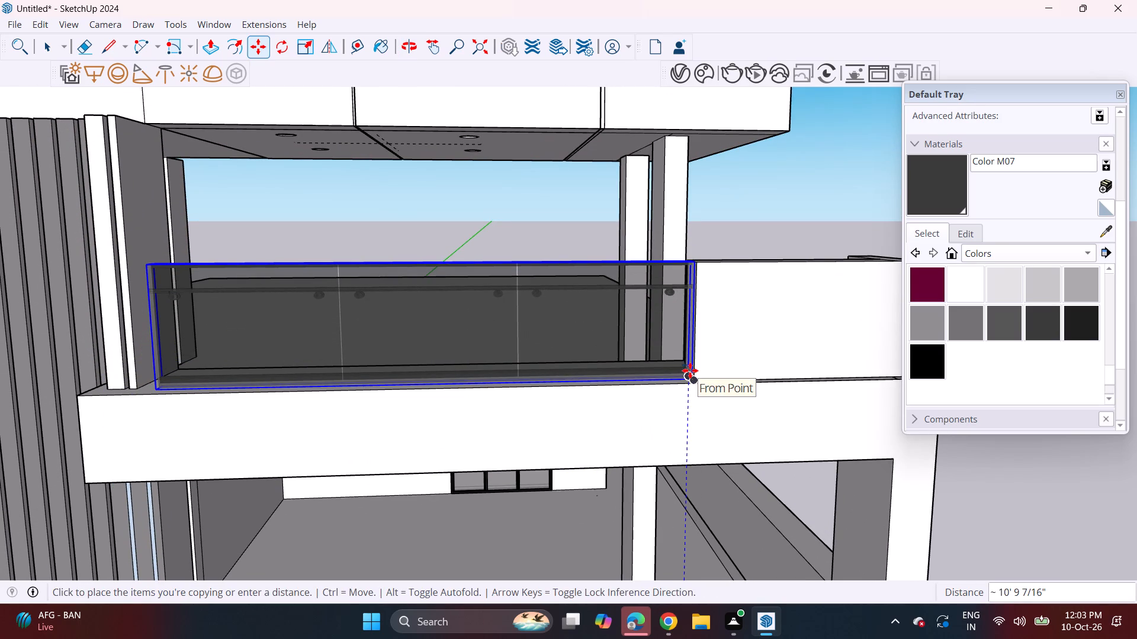
{"action": "left_click", "coordinate": [690, 370]}
Stretch the top balcony's glass railing lengthwise by about 1.04 to the louvre-side post, and deselect it.
{"action": "middle_click_drag", "start_coordinate": [223, 378], "coordinate": [419, 387]}
{"action": "scroll", "coordinate": [380, 388], "scroll_direction": "up", "scroll_amount": 6}
{"action": "key", "text": "space"}
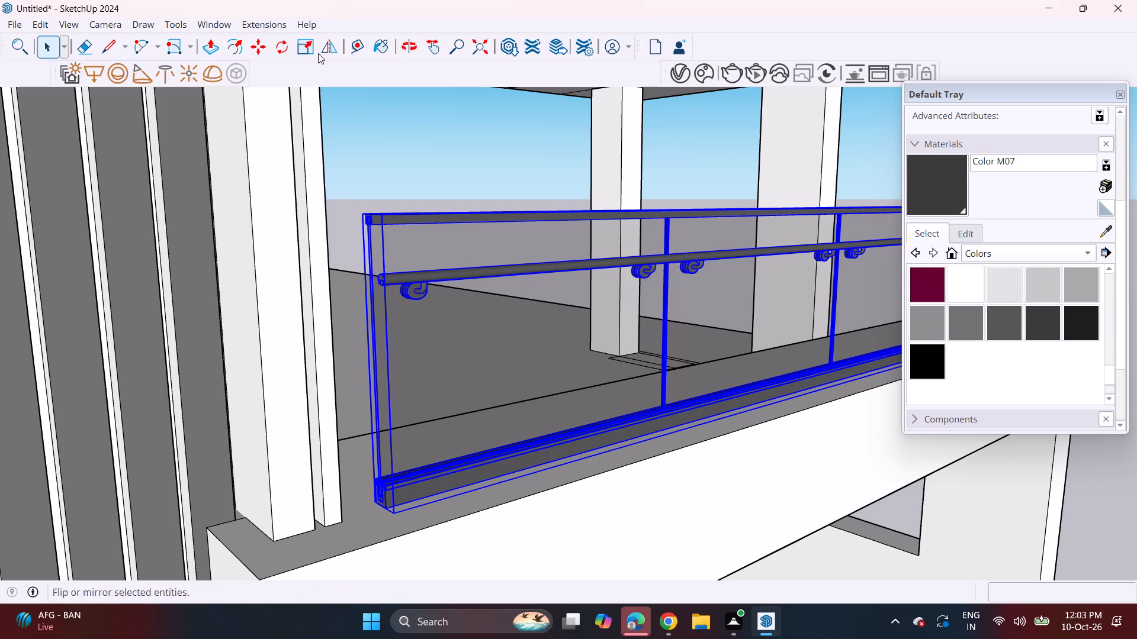
{"action": "left_click", "coordinate": [303, 49]}
{"action": "left_click", "coordinate": [374, 370]}
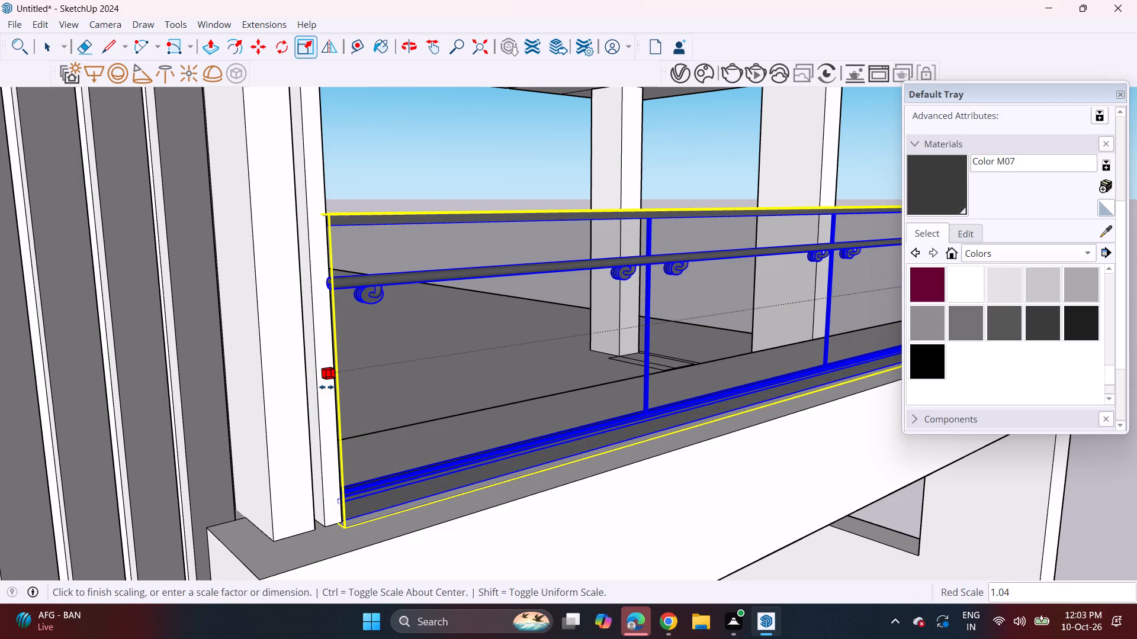
{"action": "left_click", "coordinate": [326, 387]}
{"action": "middle_click_drag", "start_coordinate": [510, 361], "coordinate": [371, 343]}
{"action": "scroll", "coordinate": [351, 337], "scroll_direction": "down", "scroll_amount": 9}
{"action": "middle_click_drag", "start_coordinate": [561, 340], "coordinate": [474, 334]}
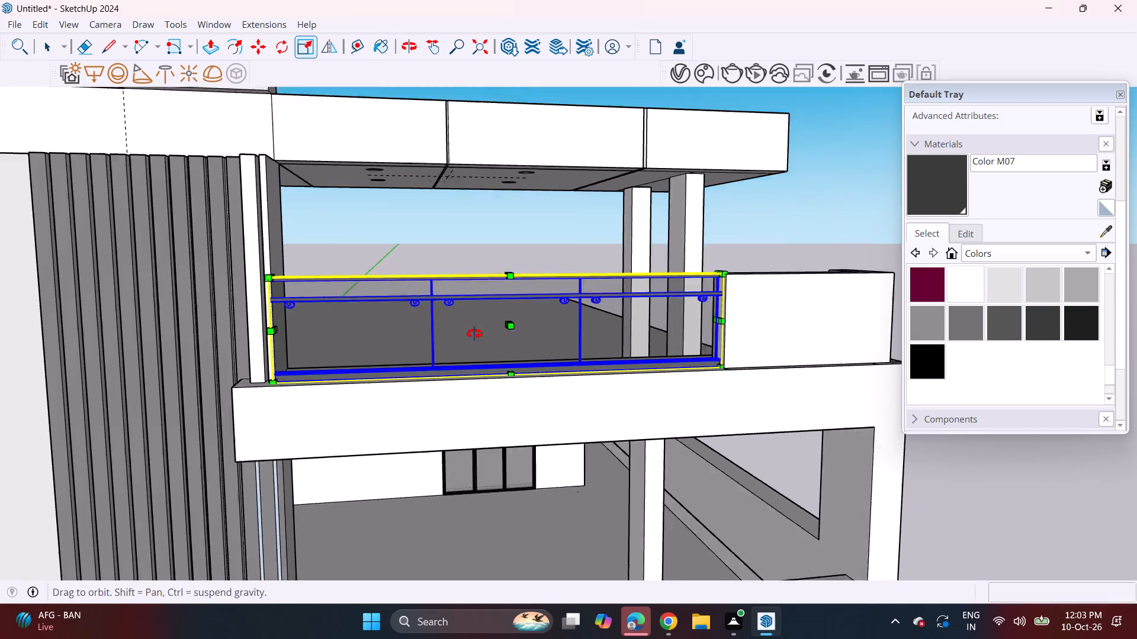
{"action": "middle_click_drag", "start_coordinate": [474, 334], "coordinate": [473, 332]}
{"action": "scroll", "coordinate": [474, 331], "scroll_direction": "down", "scroll_amount": 12}
{"action": "key", "text": "space"}
{"action": "left_click", "coordinate": [684, 370]}
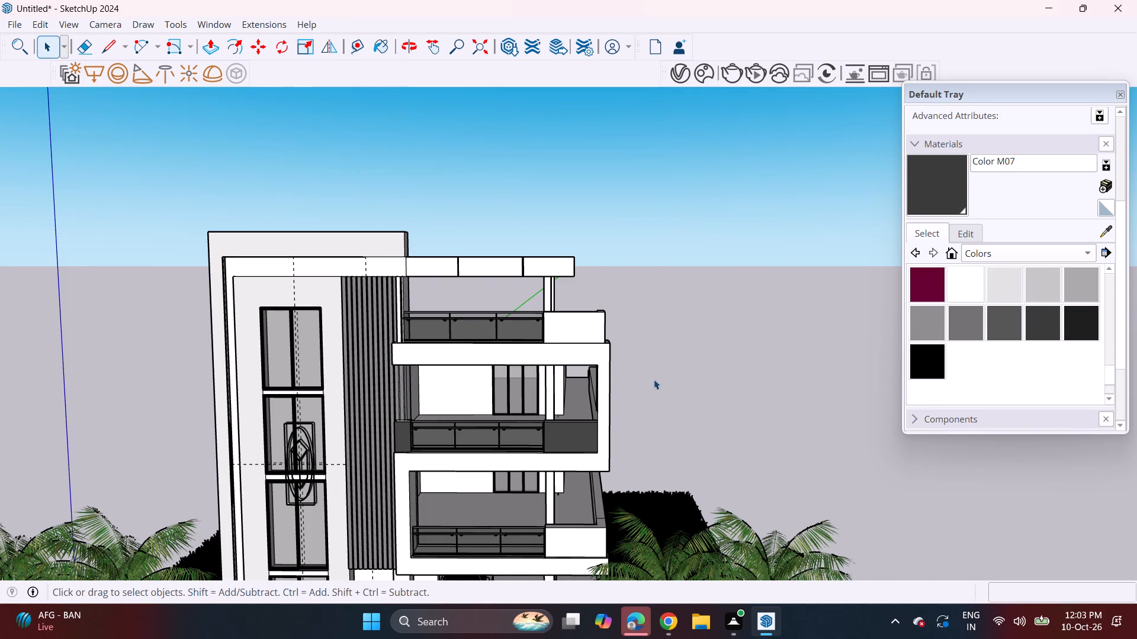
Import the Ver+Glass+Railing (1) model from the Downloads folder.
{"action": "middle_click_drag", "start_coordinate": [653, 379], "coordinate": [666, 327]}
{"action": "middle_click_drag", "start_coordinate": [528, 437], "coordinate": [566, 387]}
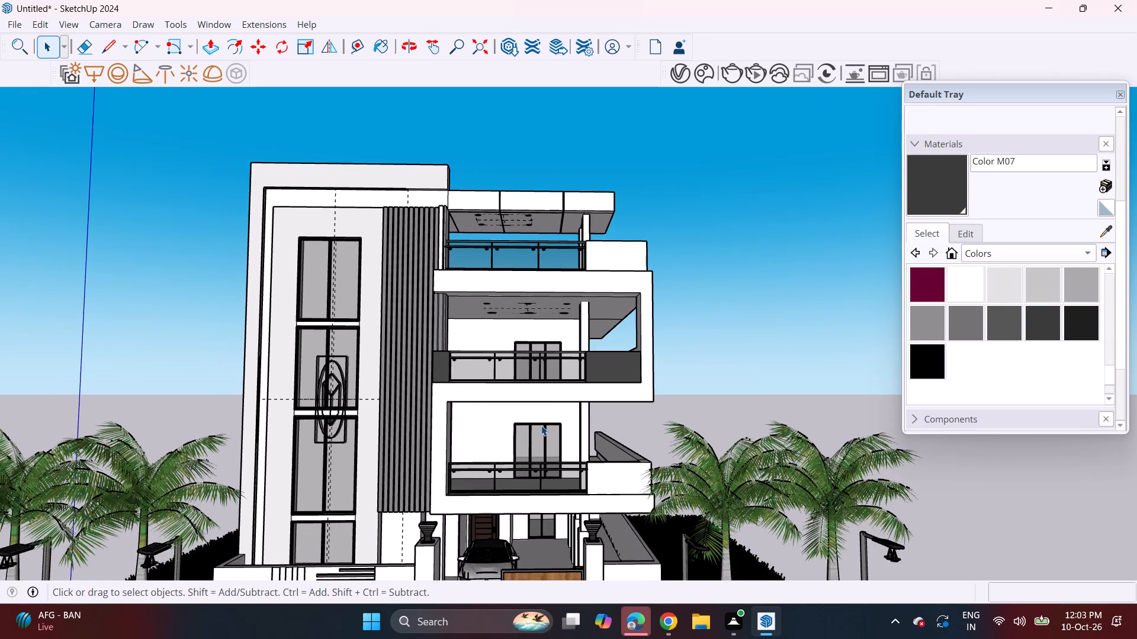
{"action": "scroll", "coordinate": [532, 428], "scroll_direction": "down", "scroll_amount": 1}
{"action": "middle_click_drag", "start_coordinate": [528, 433], "coordinate": [559, 392], "text": "shift"}
{"action": "middle_click_drag", "start_coordinate": [534, 416], "coordinate": [519, 421]}
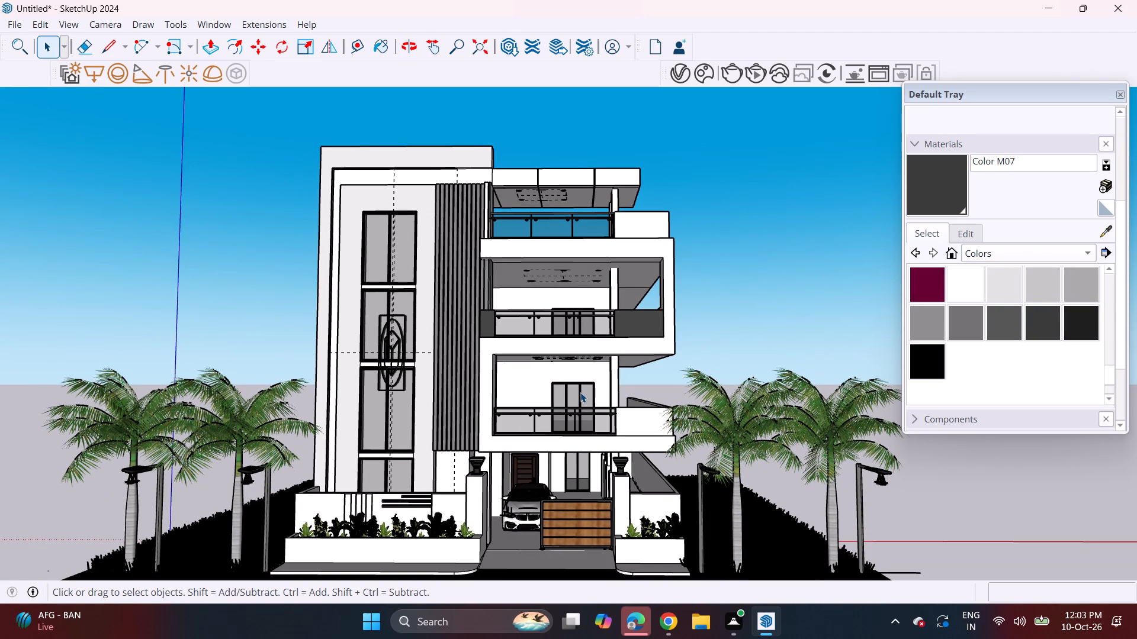
{"action": "left_click", "coordinate": [8, 21]}
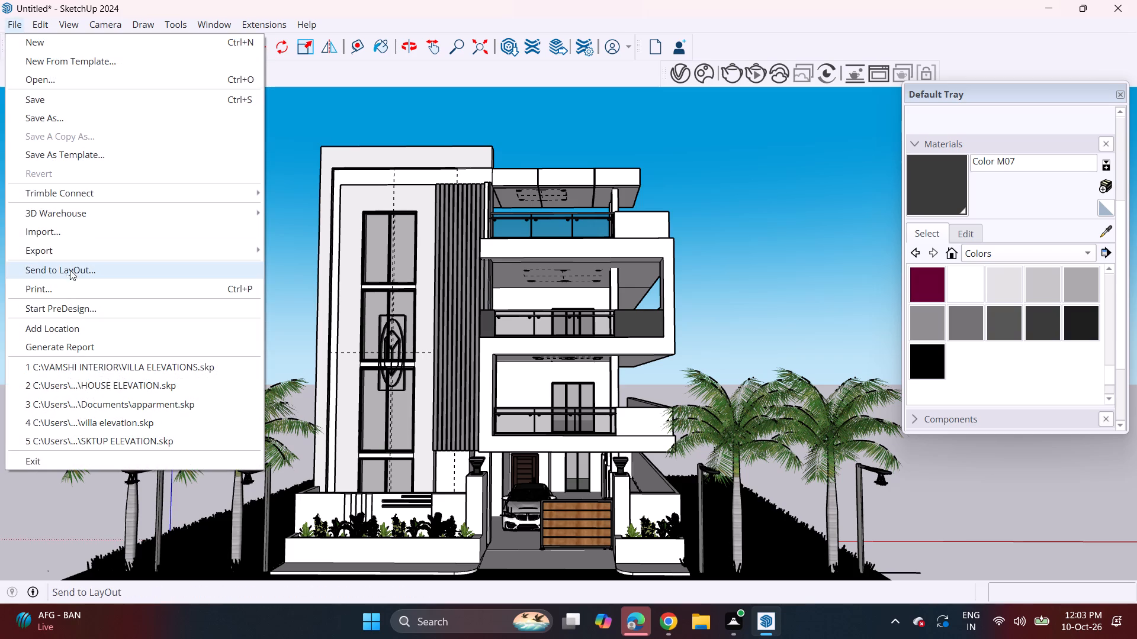
{"action": "left_click", "coordinate": [80, 233]}
{"action": "scroll", "coordinate": [282, 203], "scroll_direction": "down", "scroll_amount": 2}
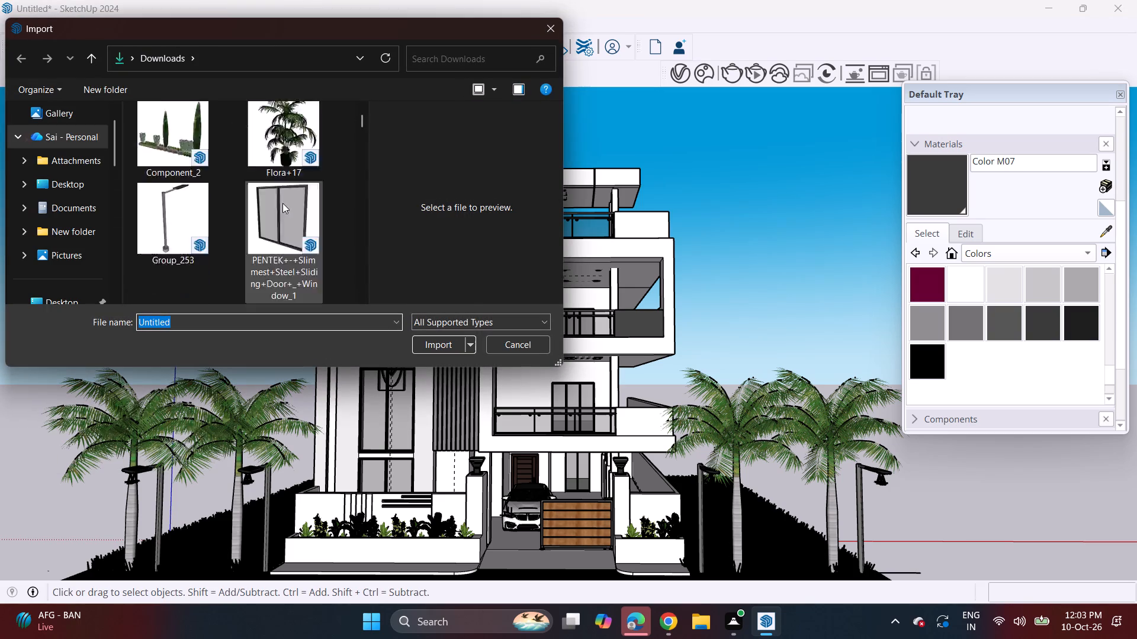
{"action": "scroll", "coordinate": [282, 203], "scroll_direction": "down", "scroll_amount": 20}
{"action": "scroll", "coordinate": [282, 203], "scroll_direction": "down", "scroll_amount": 20}
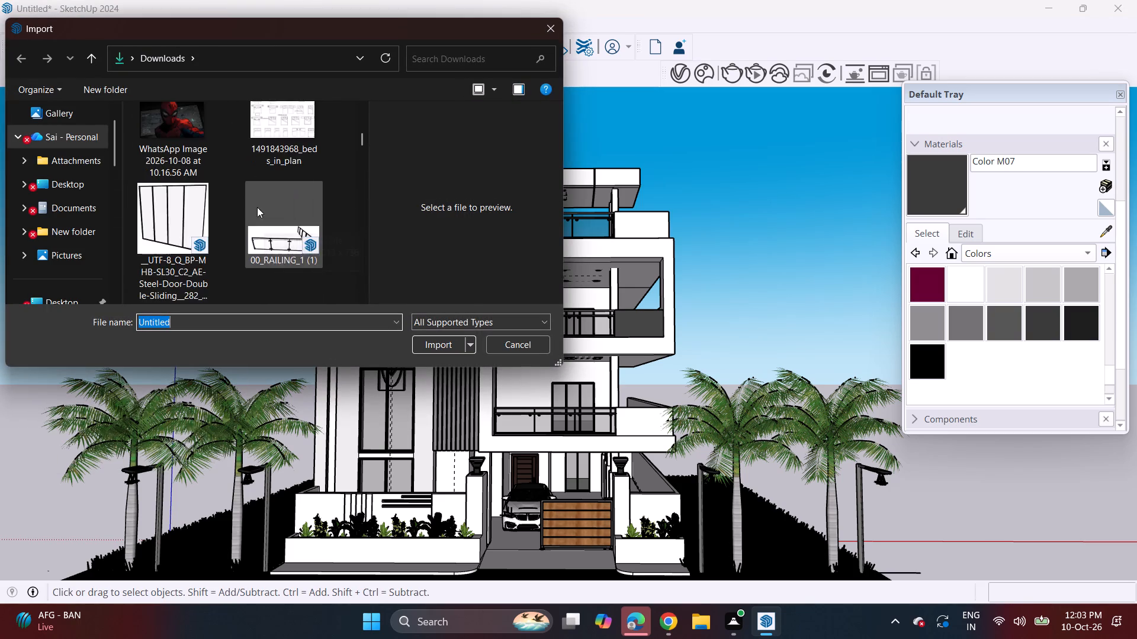
{"action": "scroll", "coordinate": [257, 207], "scroll_direction": "down", "scroll_amount": 20}
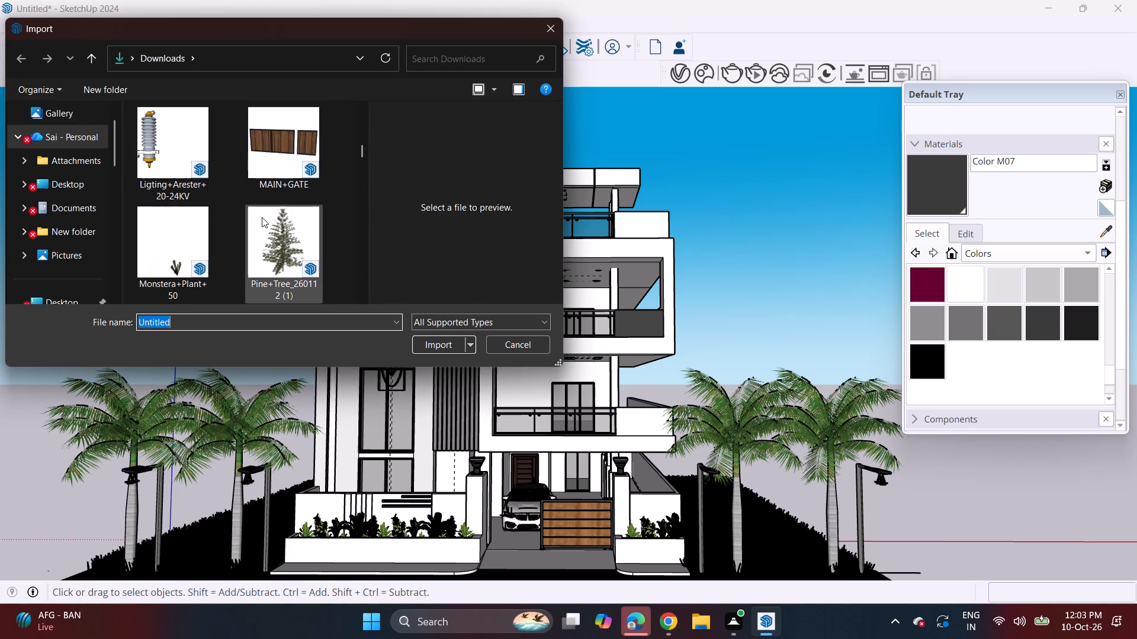
{"action": "scroll", "coordinate": [262, 217], "scroll_direction": "down", "scroll_amount": 9}
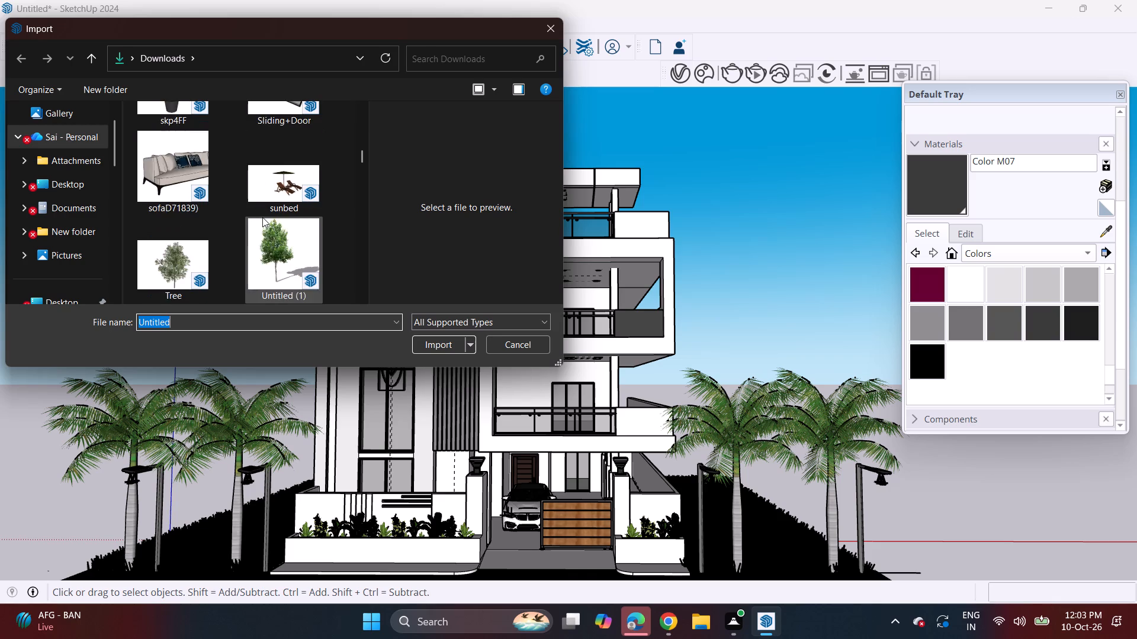
{"action": "scroll", "coordinate": [262, 217], "scroll_direction": "down", "scroll_amount": 2}
{"action": "left_click", "coordinate": [279, 246]}
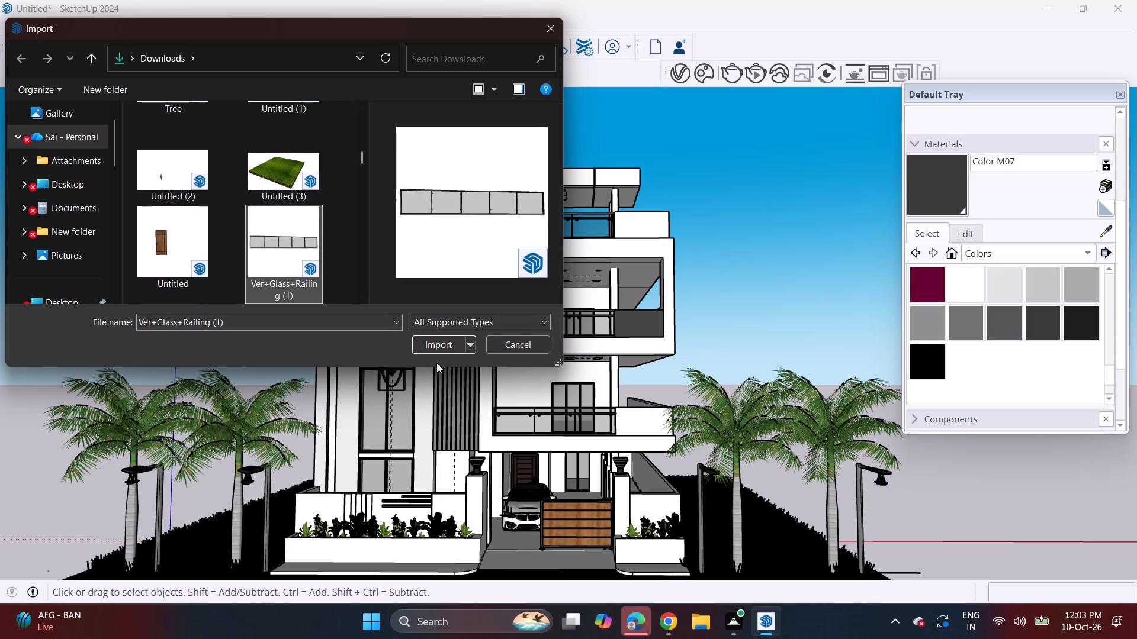
{"action": "left_click", "coordinate": [443, 347]}
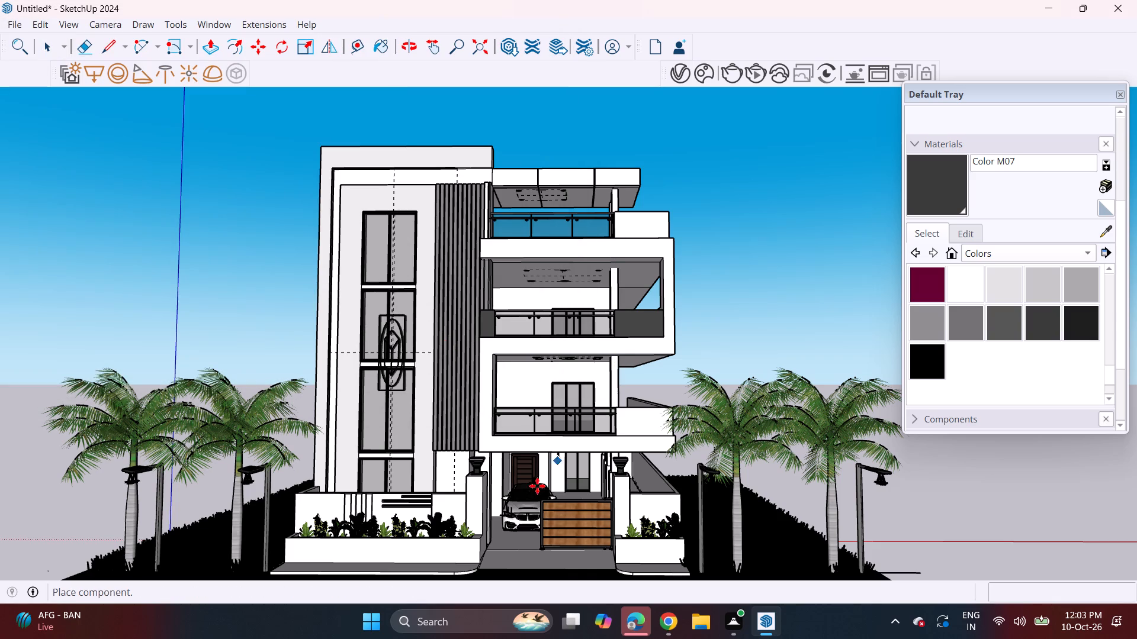
Place the imported five-panel glass railing on the open ground in front of the street.
{"action": "scroll", "coordinate": [563, 497], "scroll_direction": "down", "scroll_amount": 5}
{"action": "middle_click_drag", "start_coordinate": [562, 500], "coordinate": [537, 320], "text": "shift"}
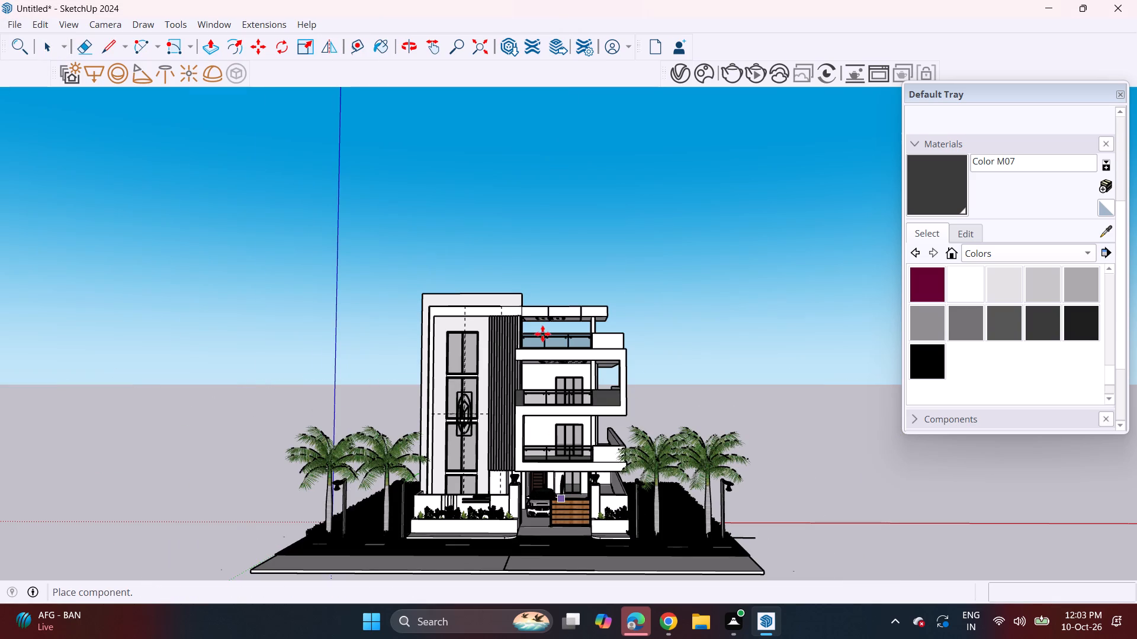
{"action": "middle_click_drag", "start_coordinate": [579, 478], "coordinate": [573, 361], "text": "shift"}
{"action": "middle_click_drag", "start_coordinate": [566, 363], "coordinate": [574, 454]}
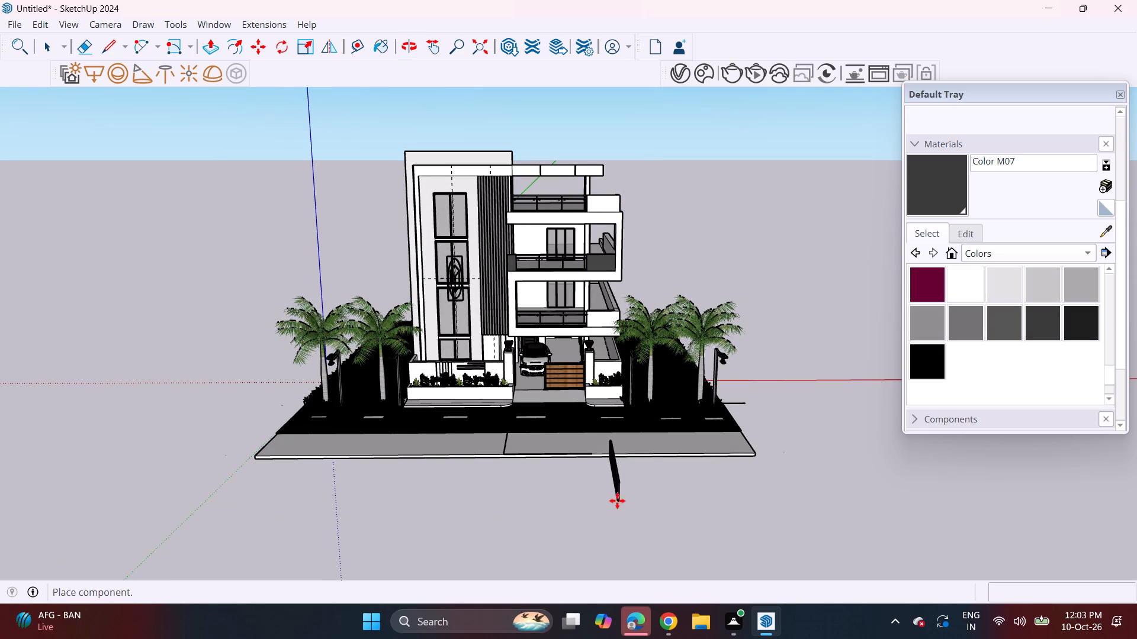
{"action": "left_click", "coordinate": [598, 519]}
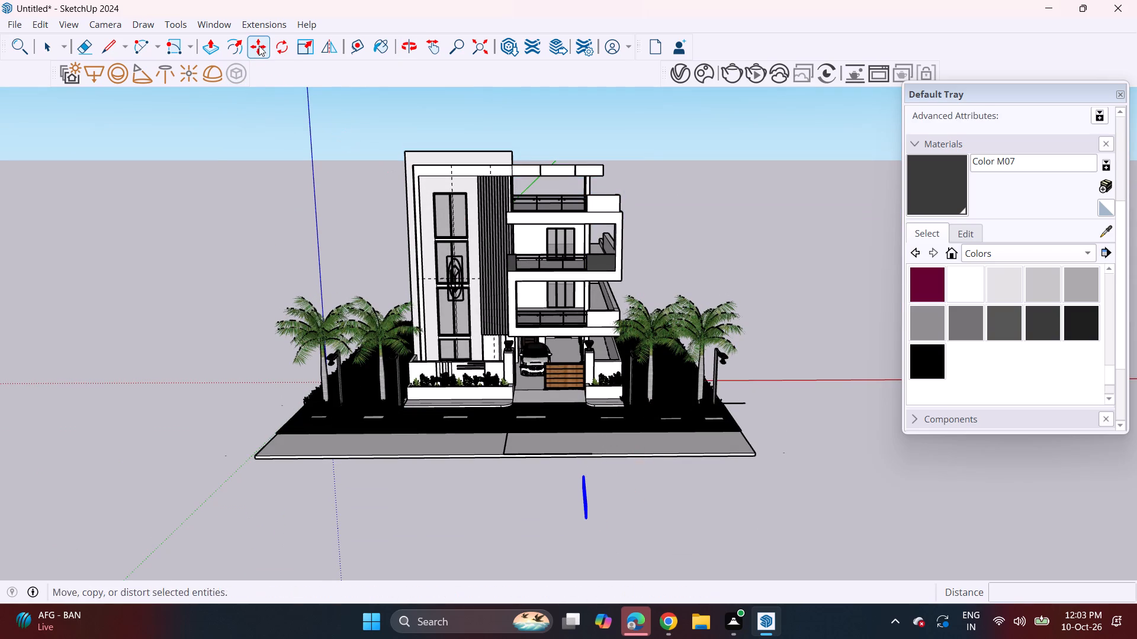
Rotate the imported five-panel railing 90° on the ground plane to run parallel to the facade.
{"action": "left_click", "coordinate": [274, 46]}
{"action": "left_click", "coordinate": [654, 523]}
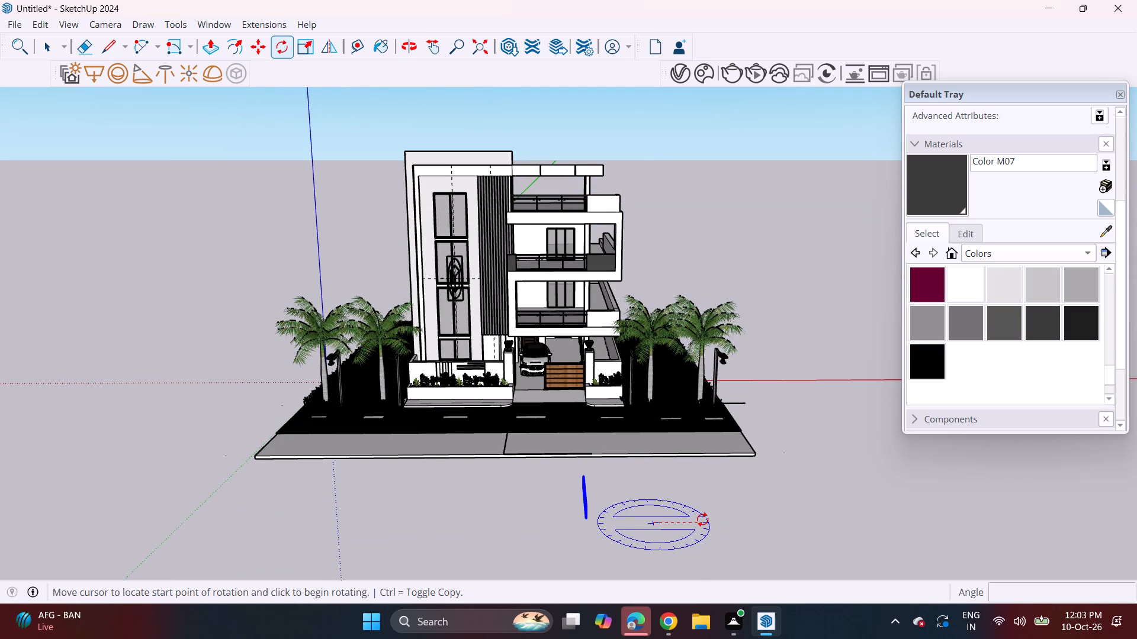
{"action": "left_click", "coordinate": [702, 519]}
{"action": "left_click", "coordinate": [660, 574]}
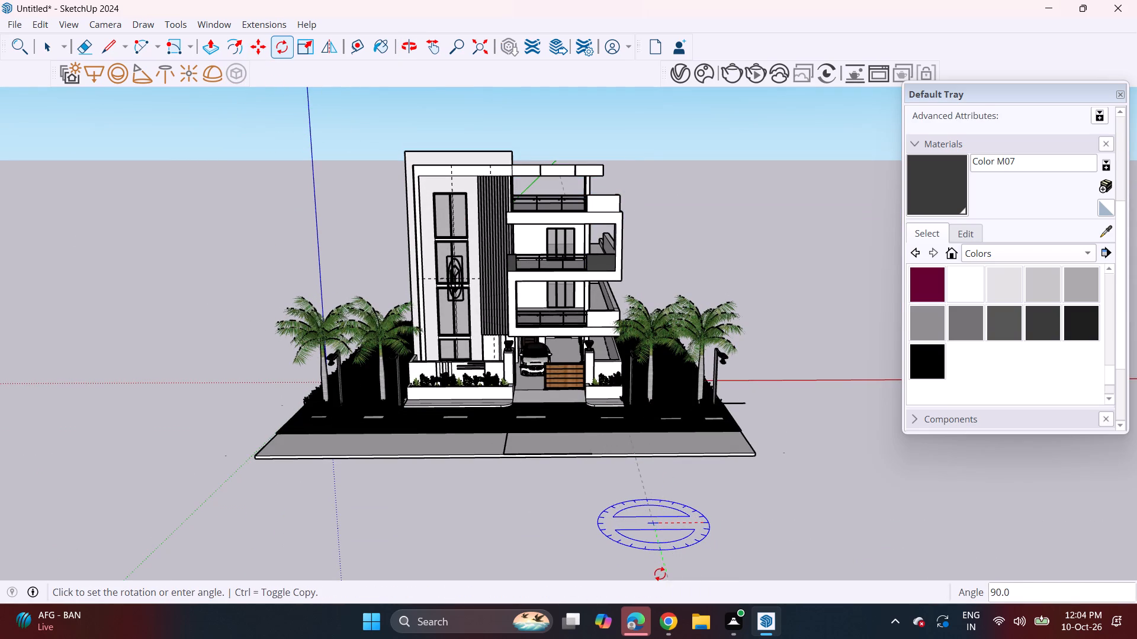
Delete the glass railing from the lowest balcony.
{"action": "middle_click_drag", "start_coordinate": [721, 543], "coordinate": [568, 298], "text": "shift"}
{"action": "middle_click_drag", "start_coordinate": [447, 172], "coordinate": [559, 363], "text": "shift"}
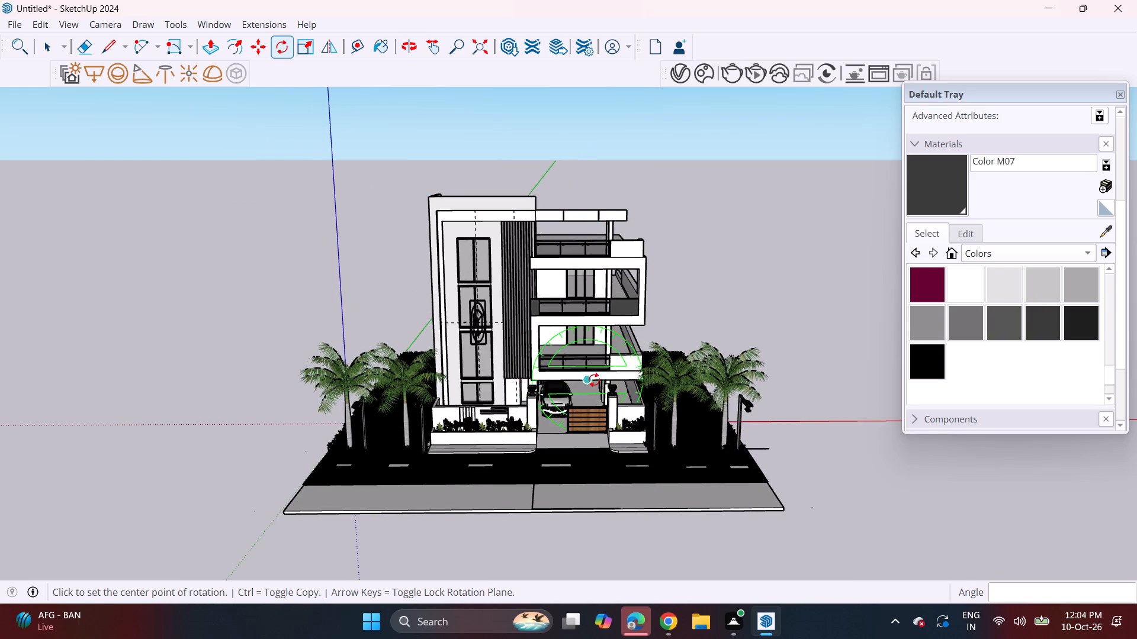
{"action": "scroll", "coordinate": [594, 380], "scroll_direction": "up", "scroll_amount": 5}
{"action": "key", "text": "space"}
{"action": "left_click", "coordinate": [582, 356]}
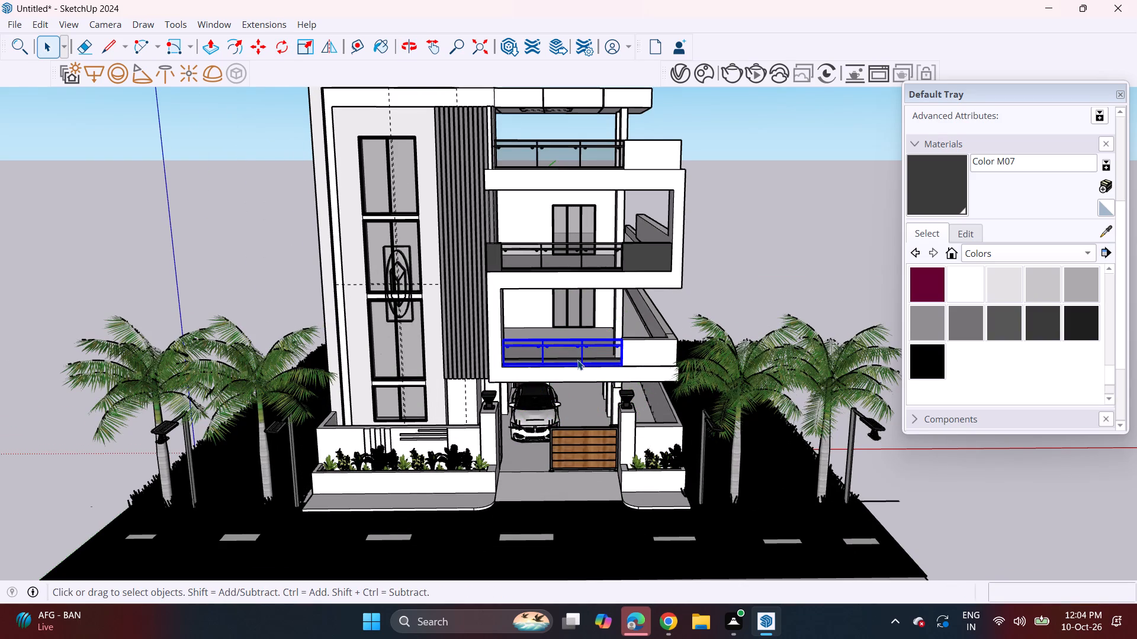
{"action": "key", "text": "Delete"}
Move the five-panel glass railing from the ground to the lowest balcony's front opening, with its end against the solid parapet.
{"action": "middle_click_drag", "start_coordinate": [620, 422], "coordinate": [456, 281], "text": "shift"}
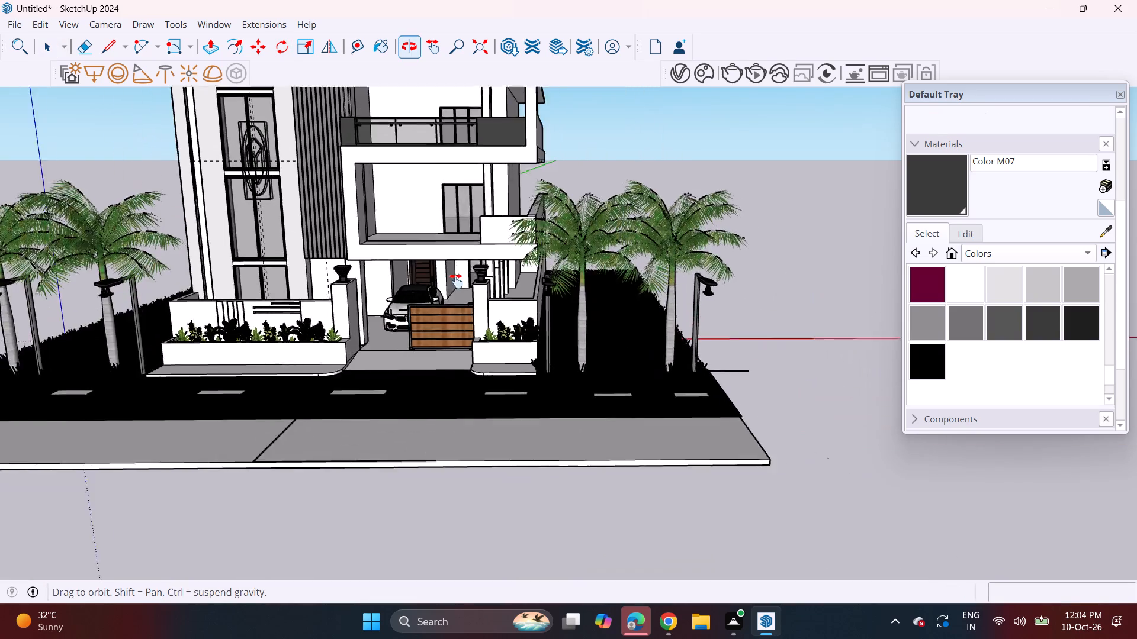
{"action": "middle_click_drag", "start_coordinate": [456, 281], "coordinate": [438, 259], "text": "shift"}
{"action": "scroll", "coordinate": [540, 296], "scroll_direction": "down", "scroll_amount": 3}
{"action": "scroll", "coordinate": [737, 406], "scroll_direction": "down", "scroll_amount": 6}
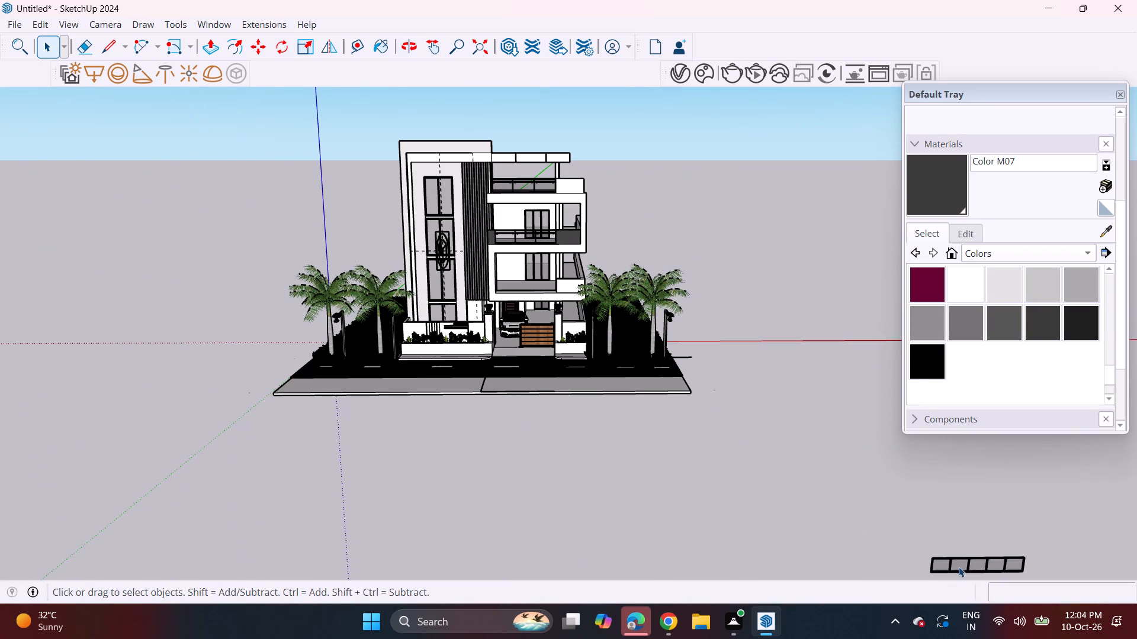
{"action": "left_click", "coordinate": [959, 567]}
{"action": "scroll", "coordinate": [988, 563], "scroll_direction": "up", "scroll_amount": 3}
{"action": "key", "text": "m"}
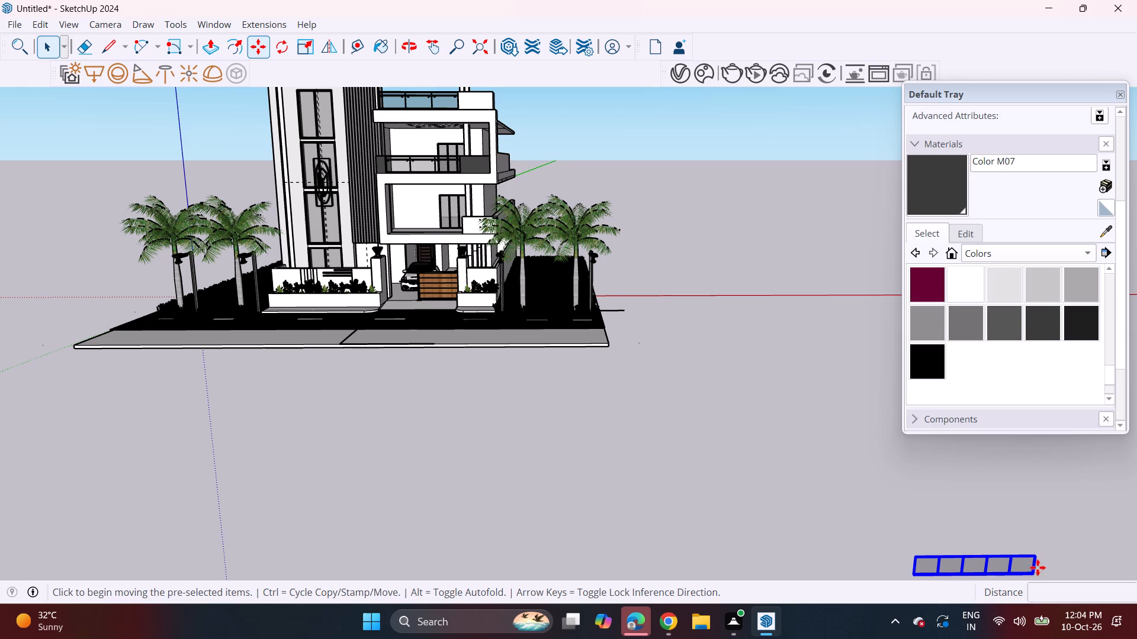
{"action": "left_click", "coordinate": [1038, 569]}
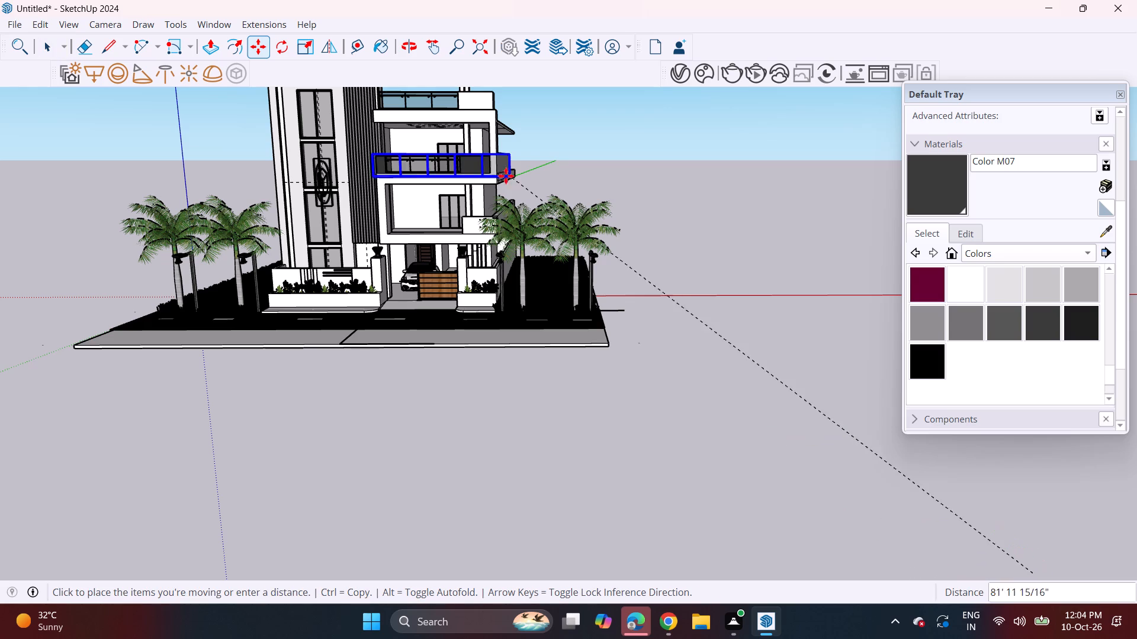
{"action": "scroll", "coordinate": [464, 246], "scroll_direction": "up", "scroll_amount": 12}
{"action": "middle_click_drag", "start_coordinate": [456, 221], "coordinate": [635, 375]}
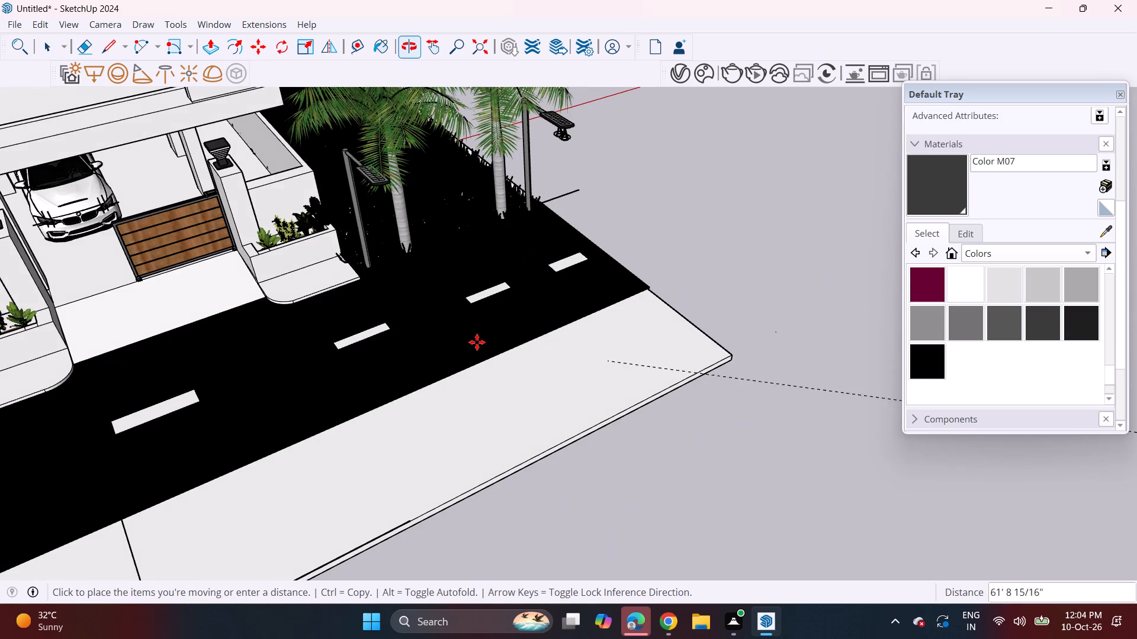
{"action": "middle_click_drag", "start_coordinate": [220, 123], "coordinate": [500, 346]}
{"action": "scroll", "coordinate": [492, 314], "scroll_direction": "up", "scroll_amount": 6}
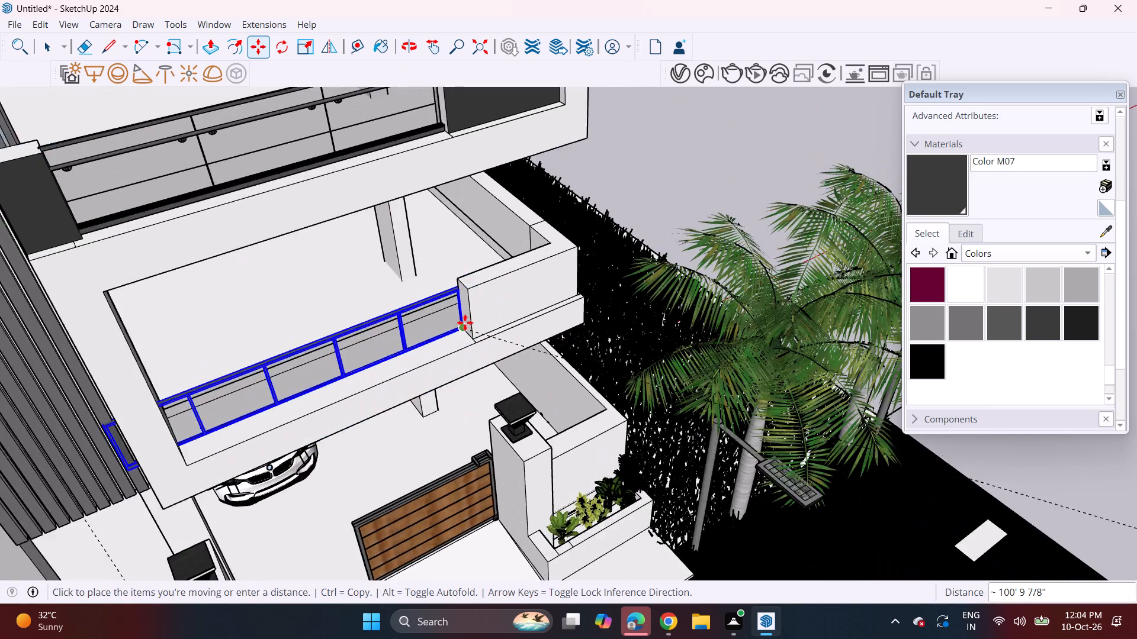
{"action": "scroll", "coordinate": [465, 322], "scroll_direction": "up", "scroll_amount": 4}
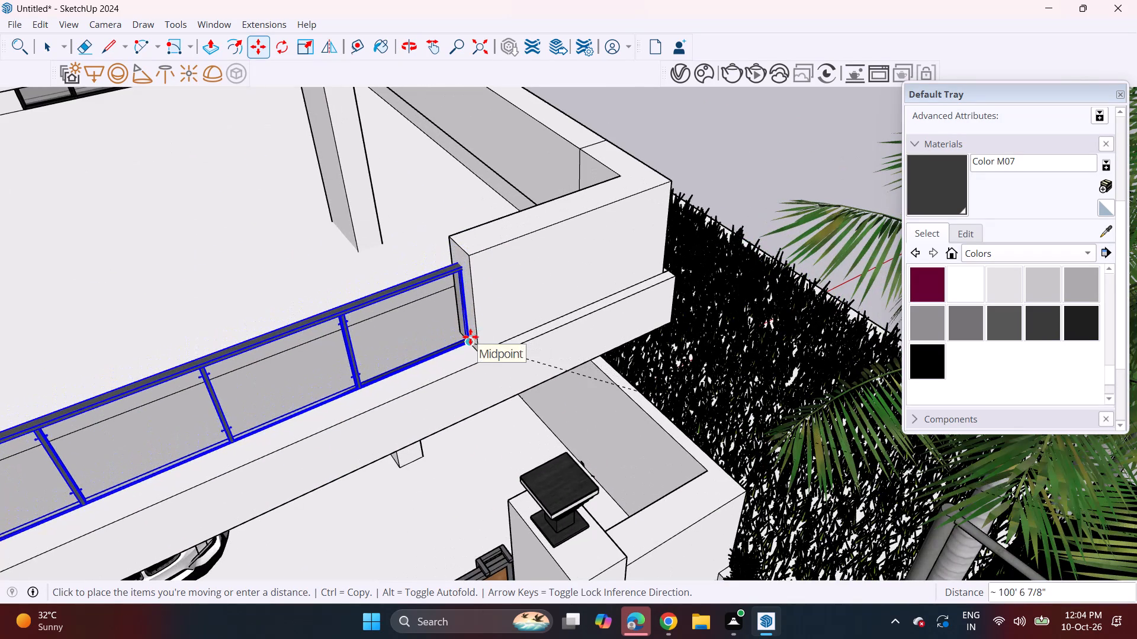
{"action": "left_click", "coordinate": [470, 332]}
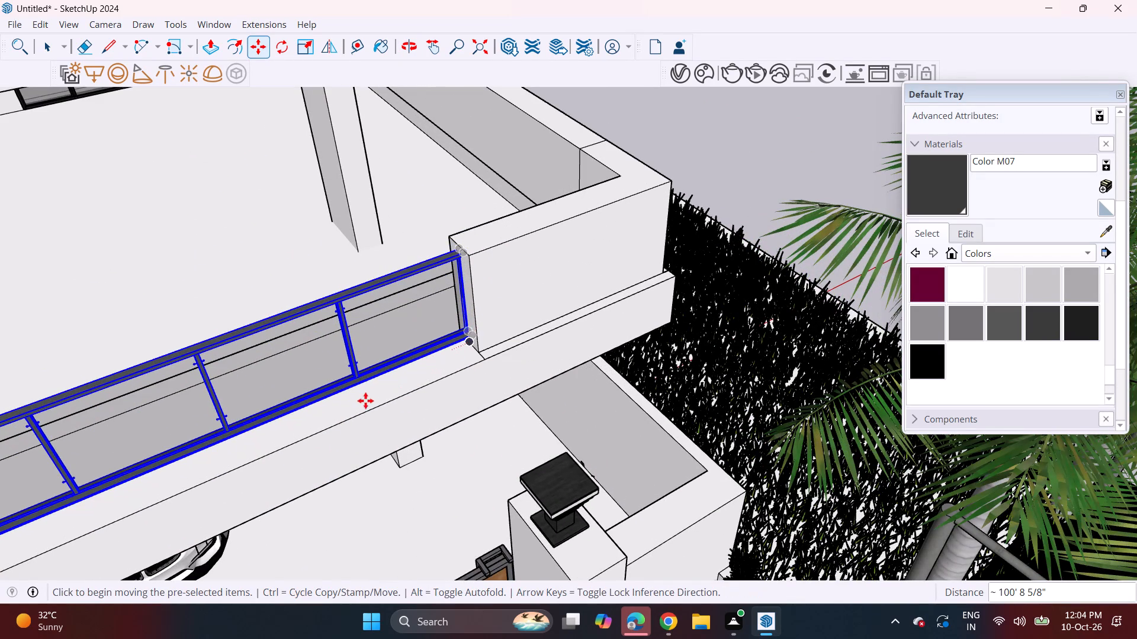
Adjust the railing's position at its bottom corner beside the parapet to seat it on the lowest balcony's slab.
{"action": "middle_click_drag", "start_coordinate": [364, 399], "coordinate": [576, 285]}
{"action": "middle_click_drag", "start_coordinate": [348, 374], "coordinate": [441, 354]}
{"action": "middle_click_drag", "start_coordinate": [358, 361], "coordinate": [573, 272]}
{"action": "middle_click_drag", "start_coordinate": [513, 375], "coordinate": [400, 377]}
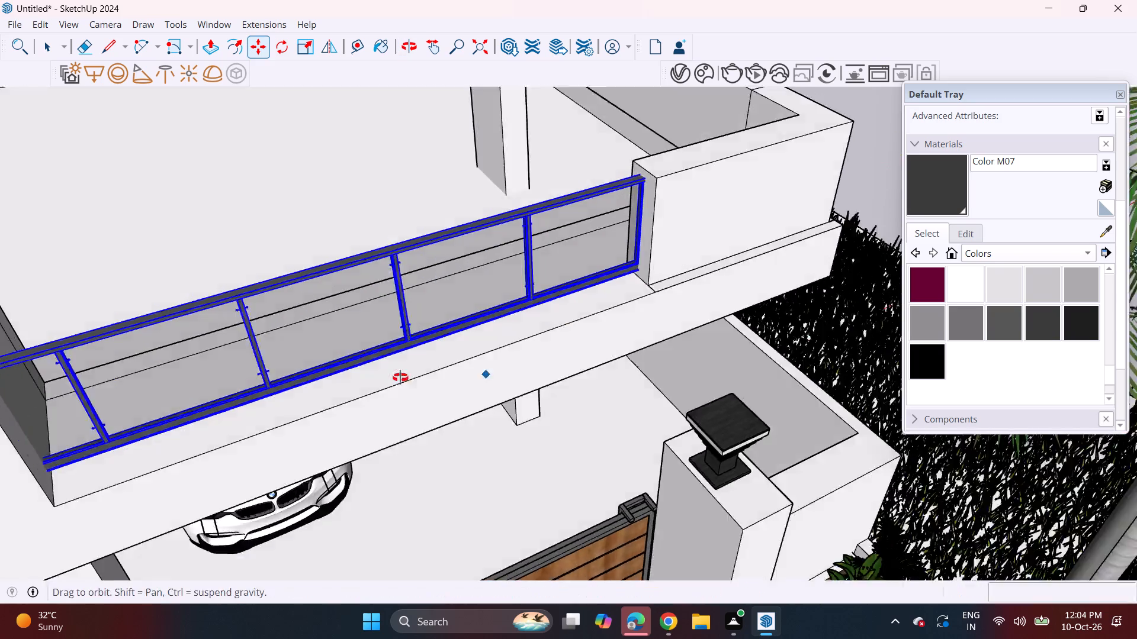
{"action": "middle_click_drag", "start_coordinate": [400, 377], "coordinate": [209, 320]}
{"action": "scroll", "coordinate": [266, 246], "scroll_direction": "down", "scroll_amount": 3}
{"action": "middle_click_drag", "start_coordinate": [198, 325], "coordinate": [307, 291]}
{"action": "middle_click_drag", "start_coordinate": [301, 233], "coordinate": [345, 299], "text": "shift"}
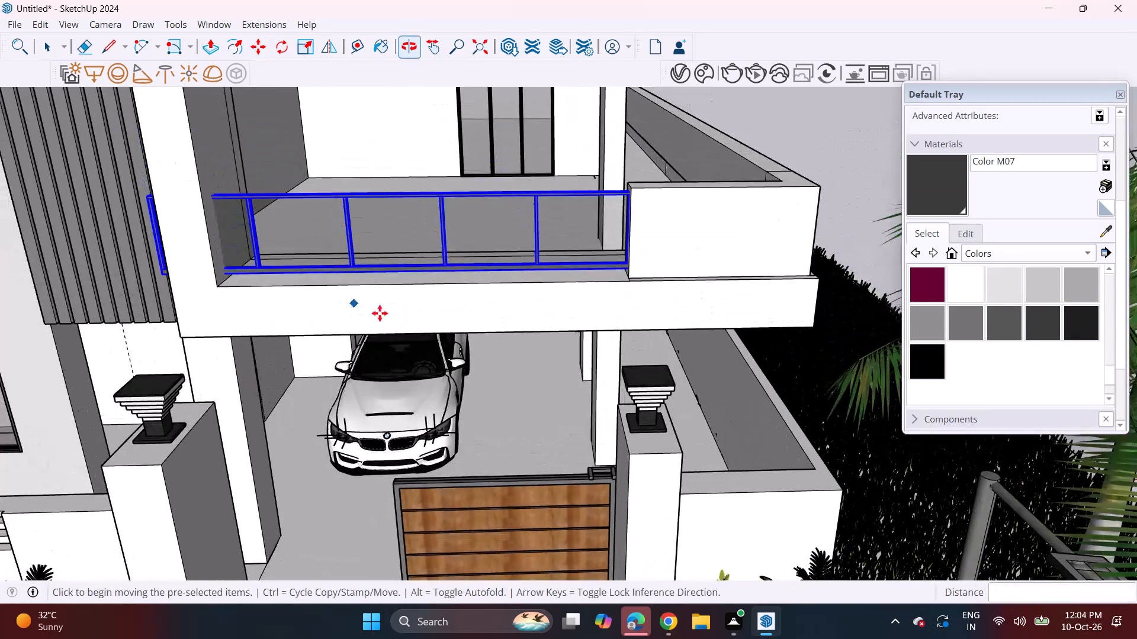
{"action": "middle_click_drag", "start_coordinate": [486, 309], "coordinate": [513, 222]}
{"action": "scroll", "coordinate": [511, 235], "scroll_direction": "up", "scroll_amount": 1}
{"action": "scroll", "coordinate": [651, 214], "scroll_direction": "up", "scroll_amount": 10}
{"action": "middle_click_drag", "start_coordinate": [650, 223], "coordinate": [654, 233]}
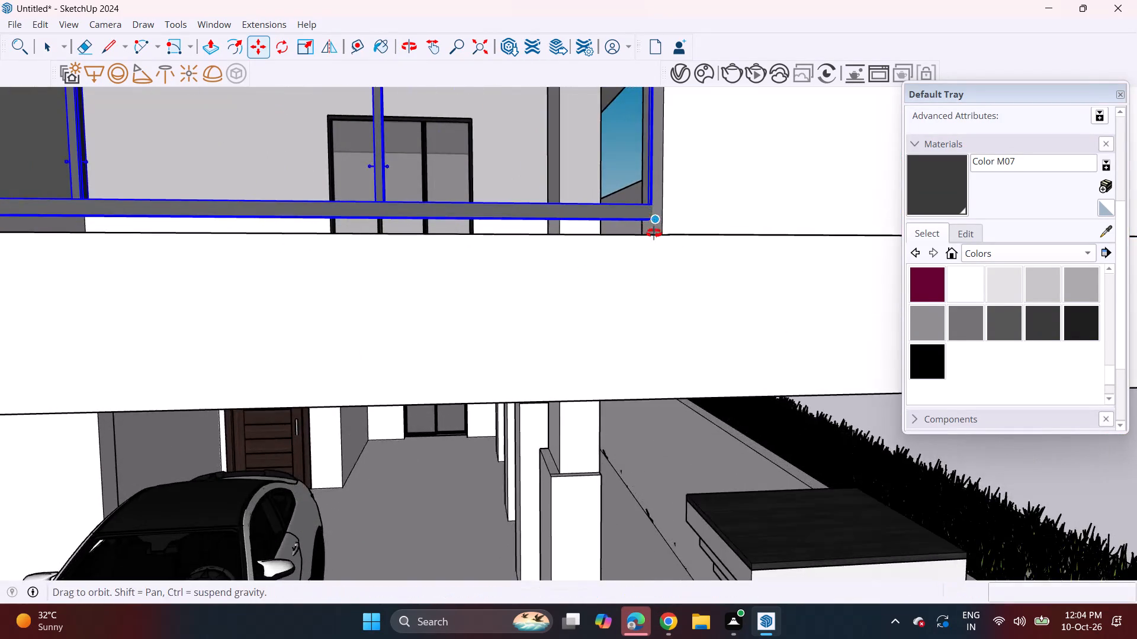
{"action": "middle_click_drag", "start_coordinate": [654, 233], "coordinate": [654, 251]}
{"action": "left_click_drag", "start_coordinate": [660, 238], "coordinate": [660, 245]}
{"action": "left_click", "coordinate": [656, 254]}
Scale the railing's length to about 0.86 to end at the inner face of the lowest balcony's side wall by the louvres.
{"action": "scroll", "coordinate": [598, 196], "scroll_direction": "down", "scroll_amount": 1}
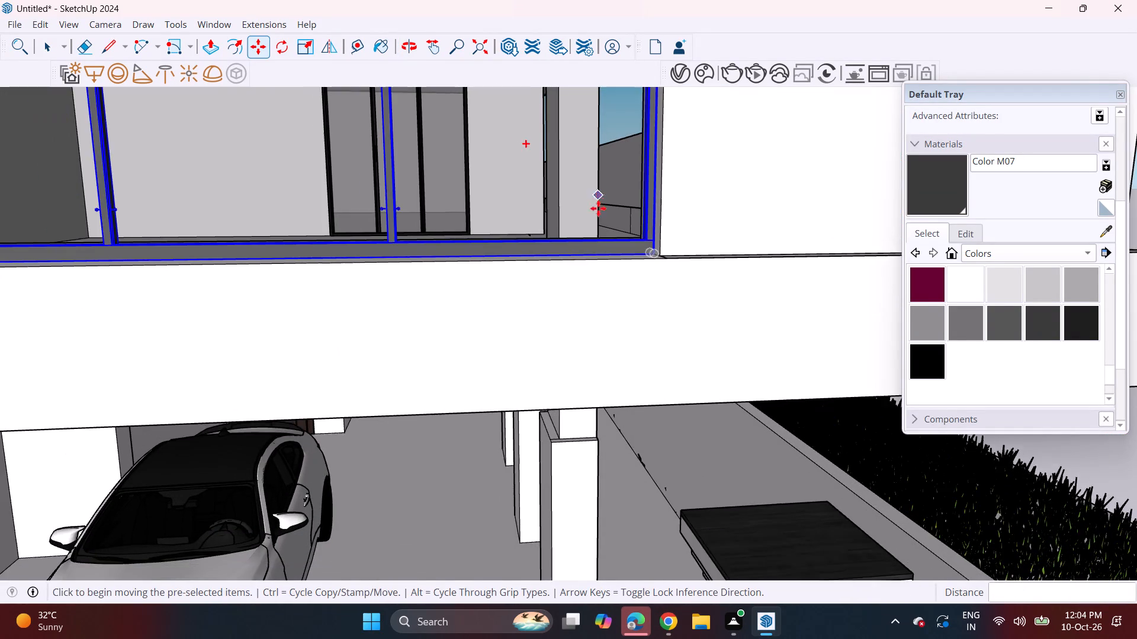
{"action": "scroll", "coordinate": [598, 208], "scroll_direction": "down", "scroll_amount": 13}
{"action": "middle_click_drag", "start_coordinate": [349, 218], "coordinate": [494, 322], "text": "shift"}
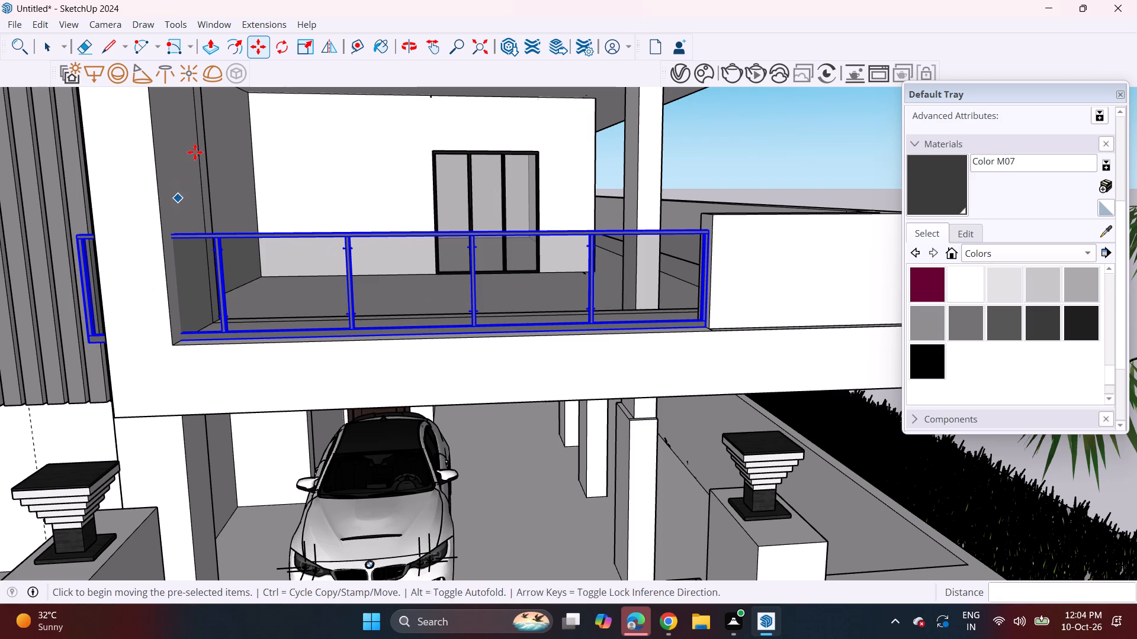
{"action": "left_click", "coordinate": [302, 44]}
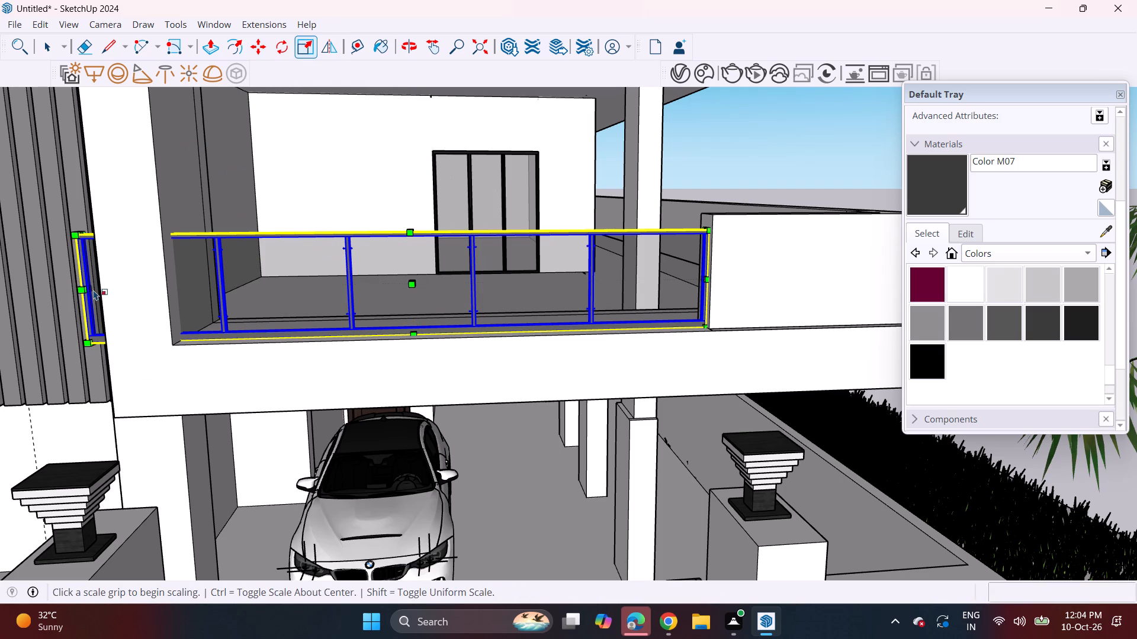
{"action": "left_click", "coordinate": [90, 292]}
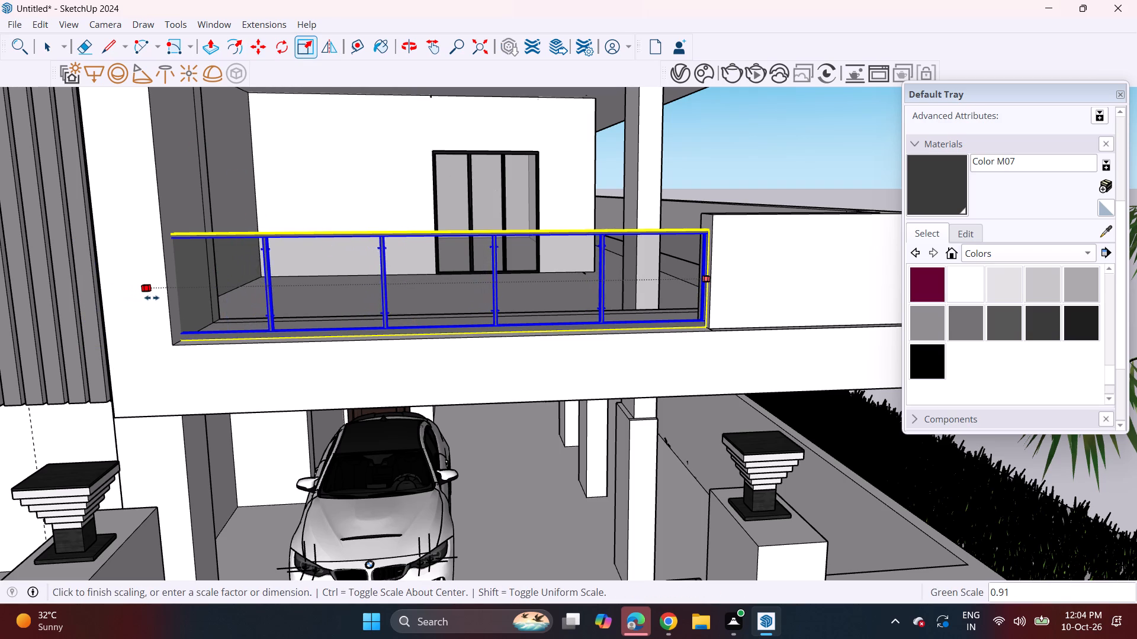
{"action": "left_click", "coordinate": [168, 302]}
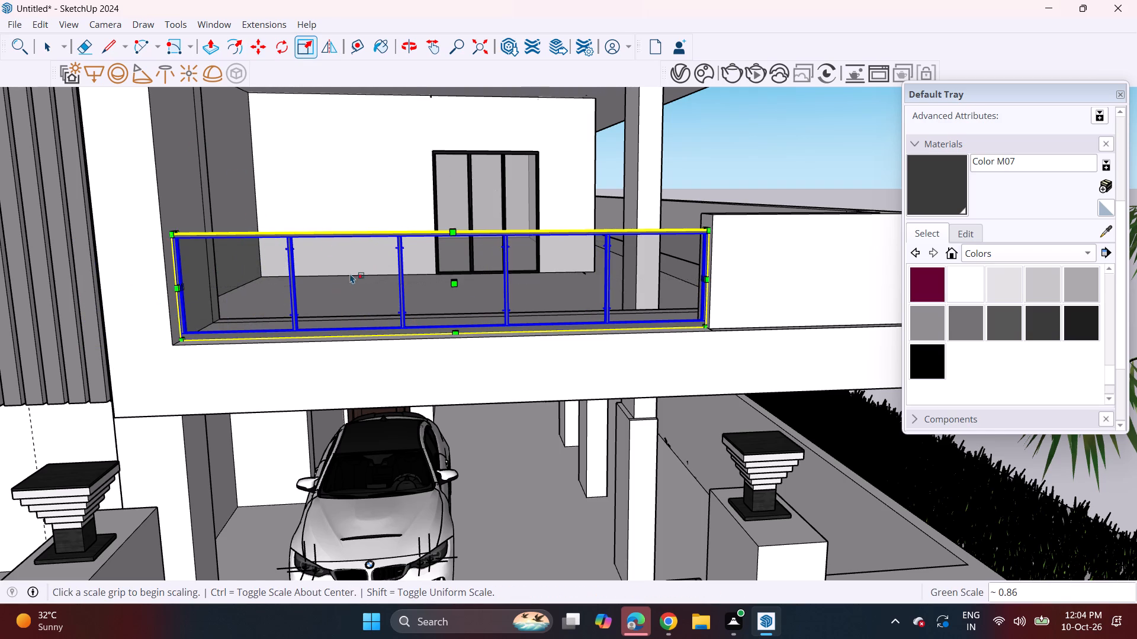
{"action": "scroll", "coordinate": [350, 272], "scroll_direction": "down", "scroll_amount": 11}
{"action": "middle_click_drag", "start_coordinate": [397, 309], "coordinate": [405, 240]}
{"action": "key", "text": "space"}
{"action": "left_click", "coordinate": [653, 212]}
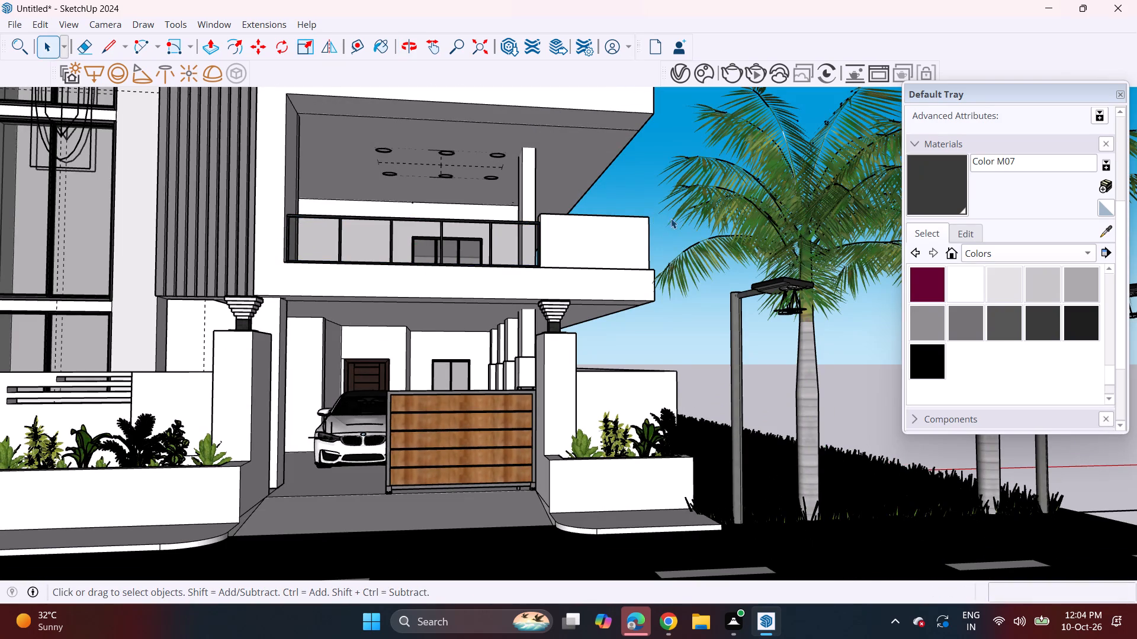
Stretch the lowest balcony's railing lengthwise behind the solid parapet towards the balcony's outer end.
{"action": "middle_click_drag", "start_coordinate": [660, 264], "coordinate": [612, 284]}
{"action": "middle_click_drag", "start_coordinate": [593, 246], "coordinate": [661, 346], "text": "shift"}
{"action": "scroll", "coordinate": [648, 354], "scroll_direction": "down", "scroll_amount": 2}
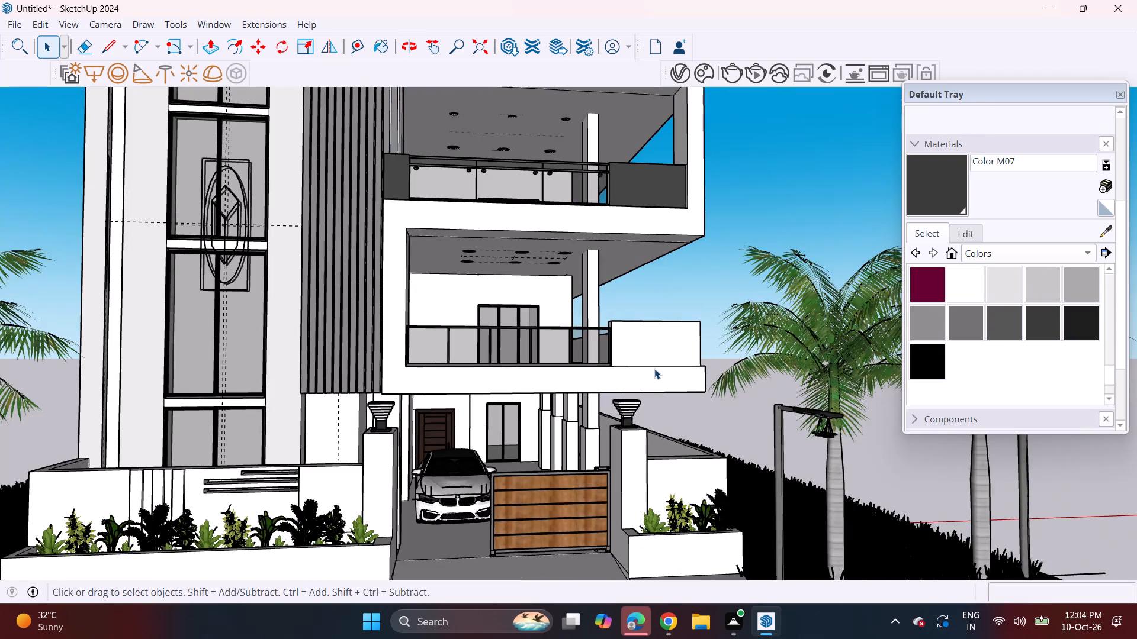
{"action": "middle_click_drag", "start_coordinate": [628, 385], "coordinate": [594, 384]}
{"action": "scroll", "coordinate": [592, 377], "scroll_direction": "down", "scroll_amount": 2}
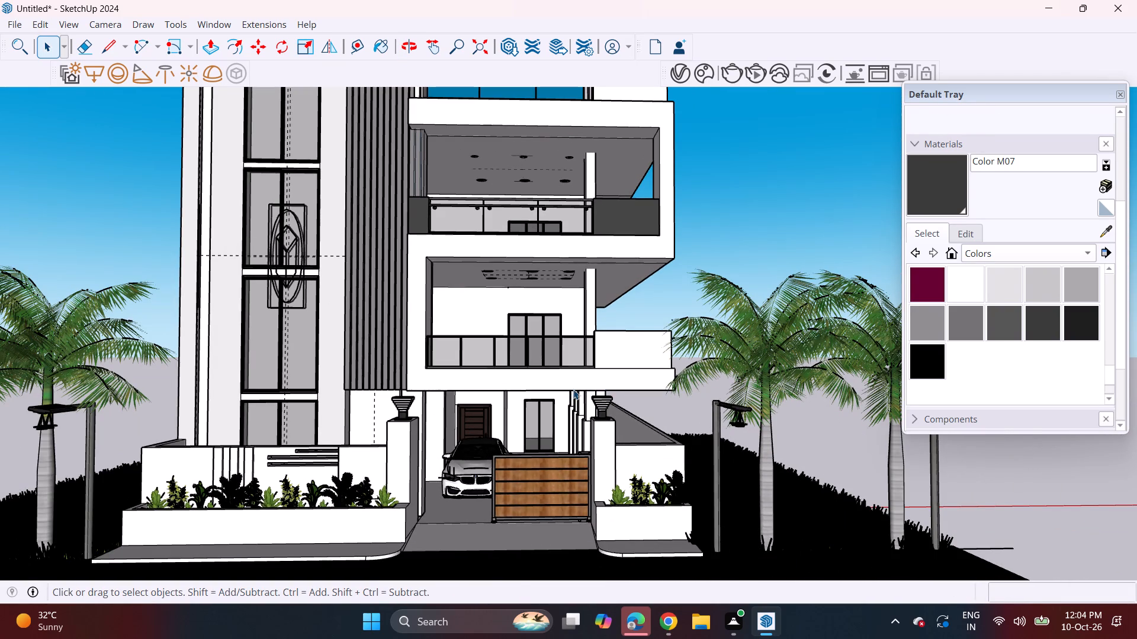
{"action": "scroll", "coordinate": [481, 375], "scroll_direction": "up", "scroll_amount": 7}
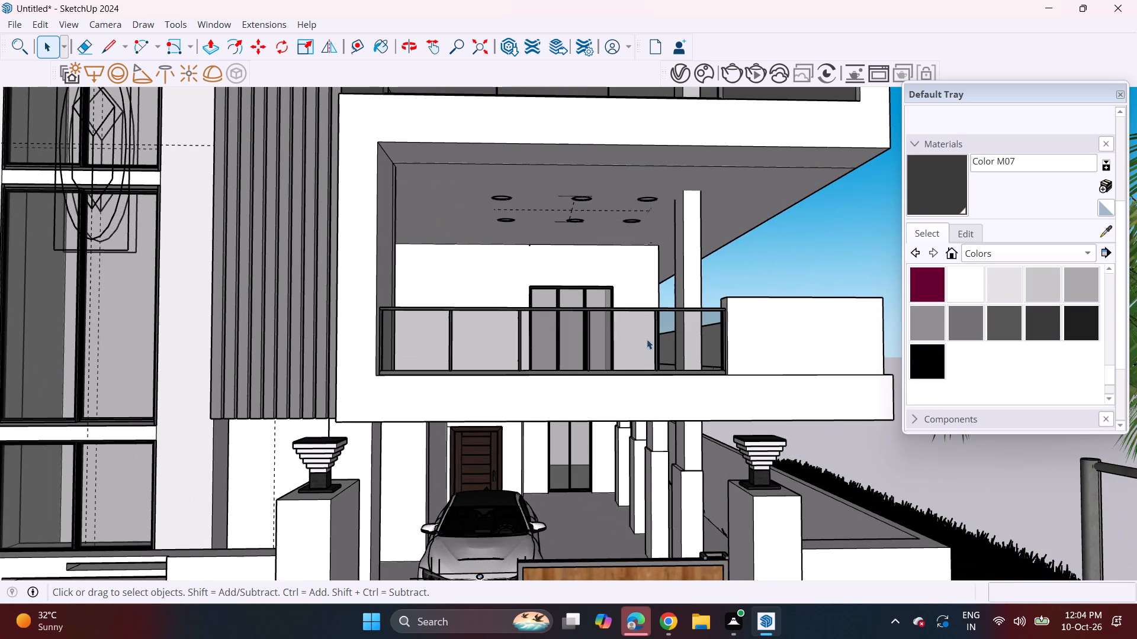
{"action": "left_click", "coordinate": [659, 347]}
{"action": "middle_click_drag", "start_coordinate": [711, 340], "coordinate": [680, 360]}
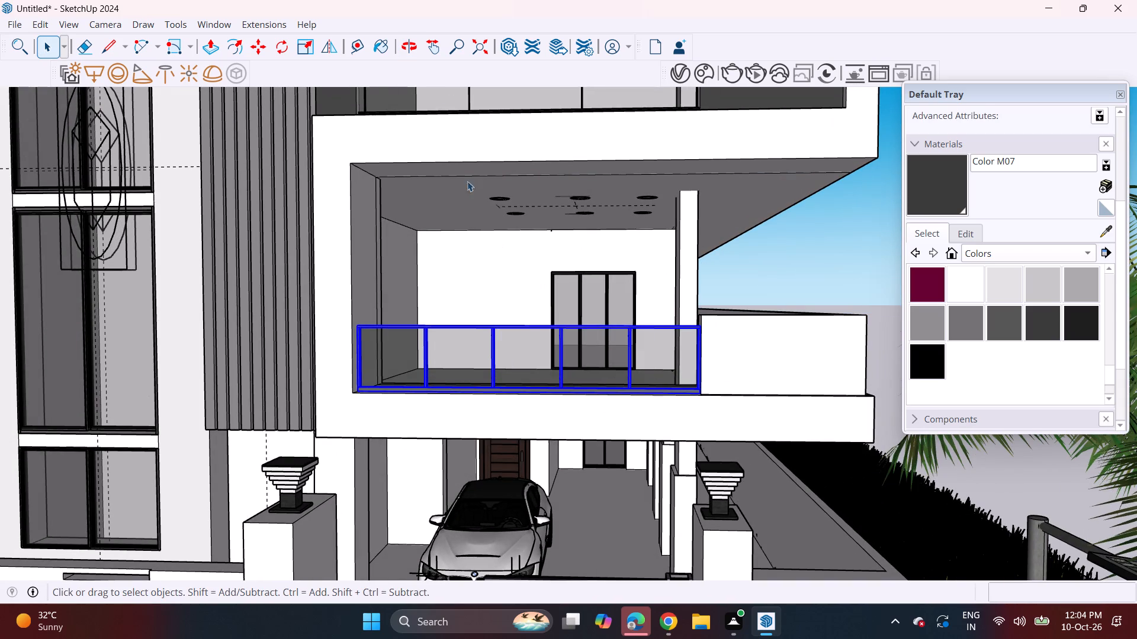
{"action": "double_click", "coordinate": [303, 49]}
{"action": "middle_click_drag", "start_coordinate": [686, 330], "coordinate": [686, 370]}
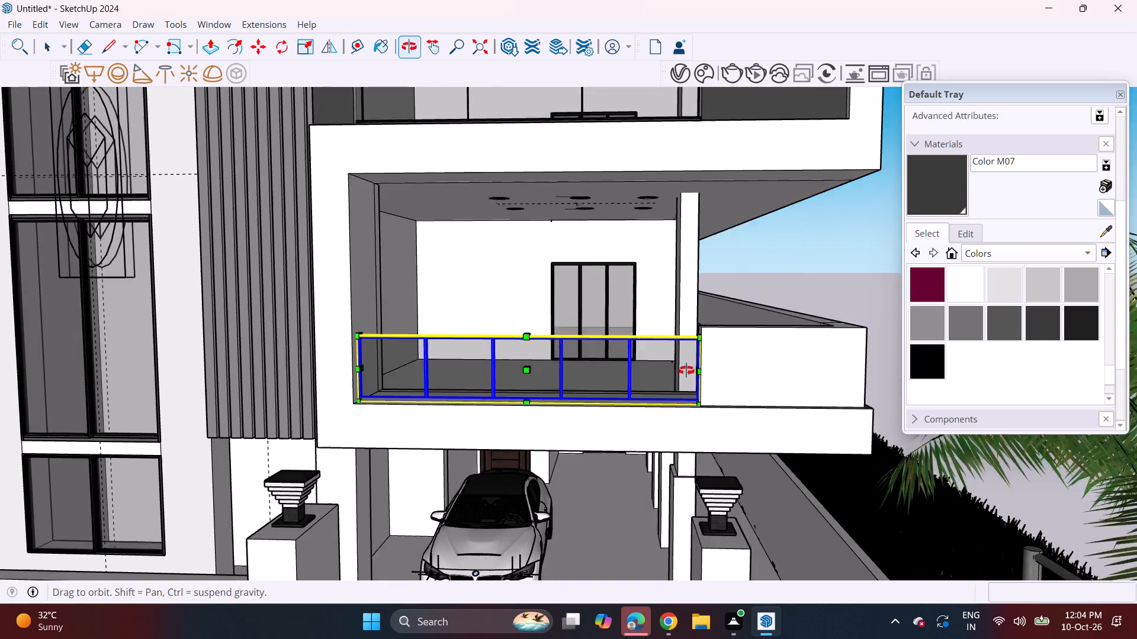
{"action": "middle_click_drag", "start_coordinate": [686, 370], "coordinate": [686, 372]}
{"action": "scroll", "coordinate": [701, 386], "scroll_direction": "up", "scroll_amount": 9}
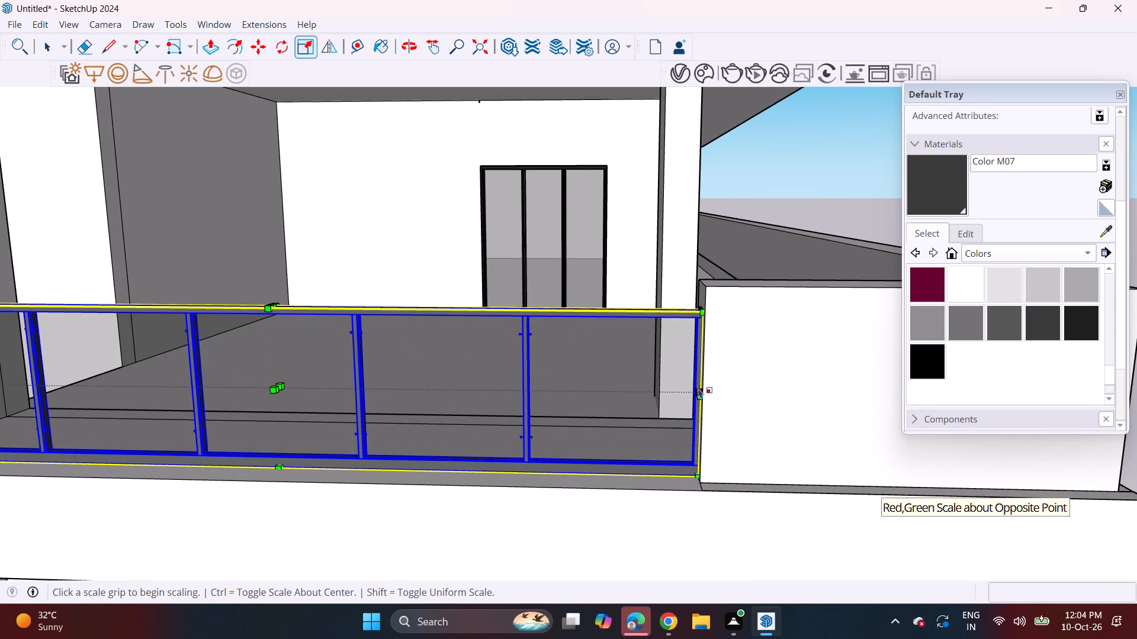
{"action": "left_click", "coordinate": [699, 389]}
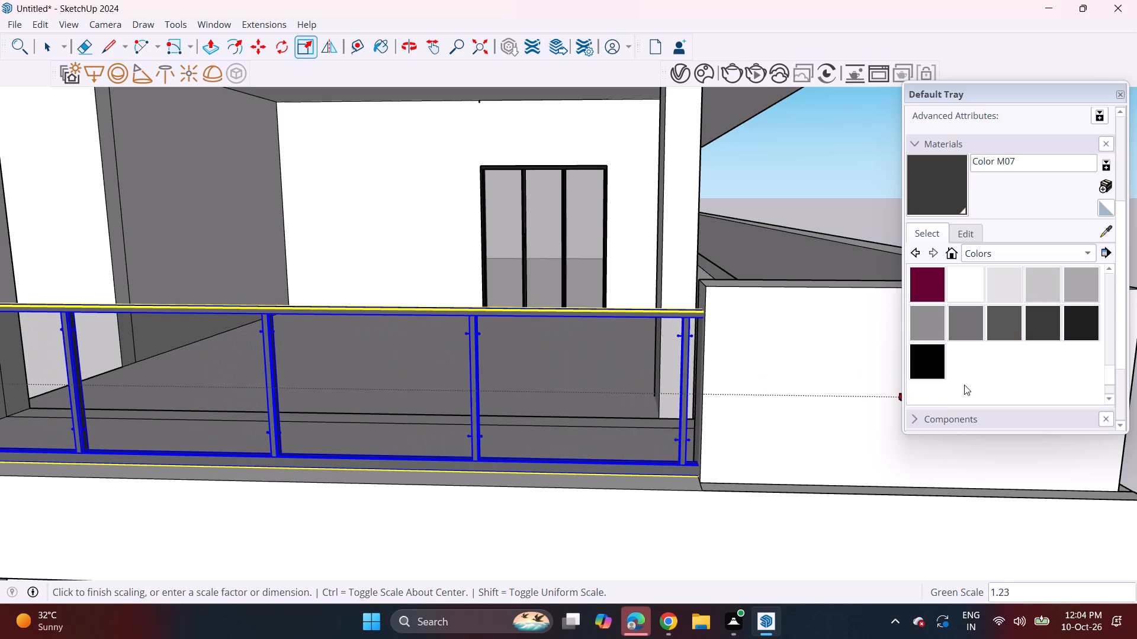
{"action": "scroll", "coordinate": [762, 449], "scroll_direction": "down", "scroll_amount": 7}
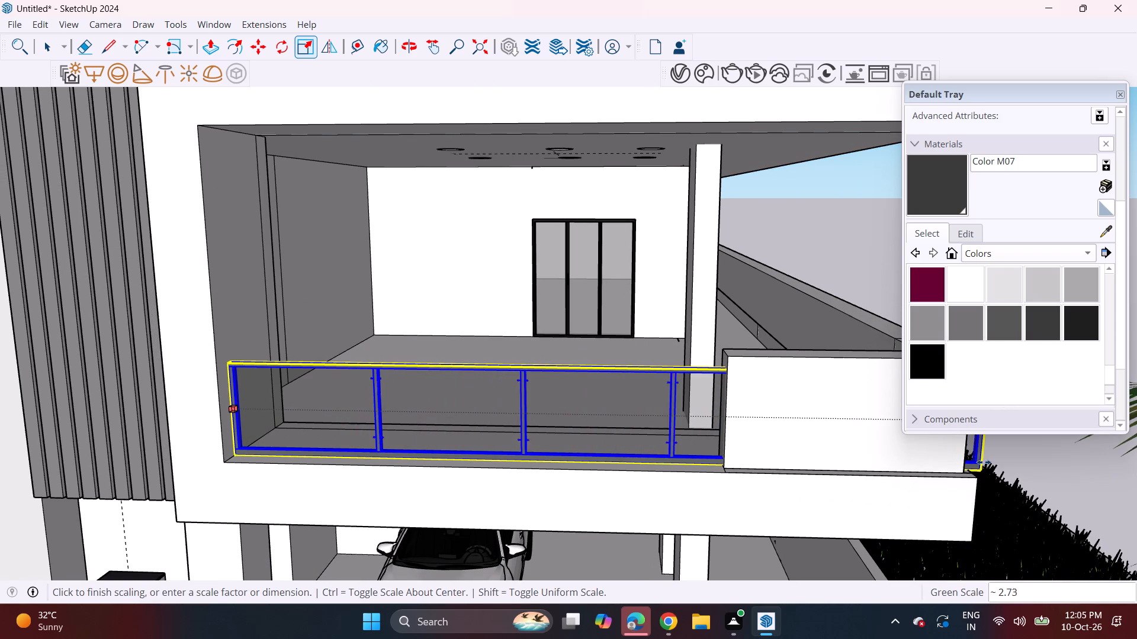
{"action": "left_click", "coordinate": [965, 466]}
{"action": "middle_click_drag", "start_coordinate": [663, 485], "coordinate": [669, 444]}
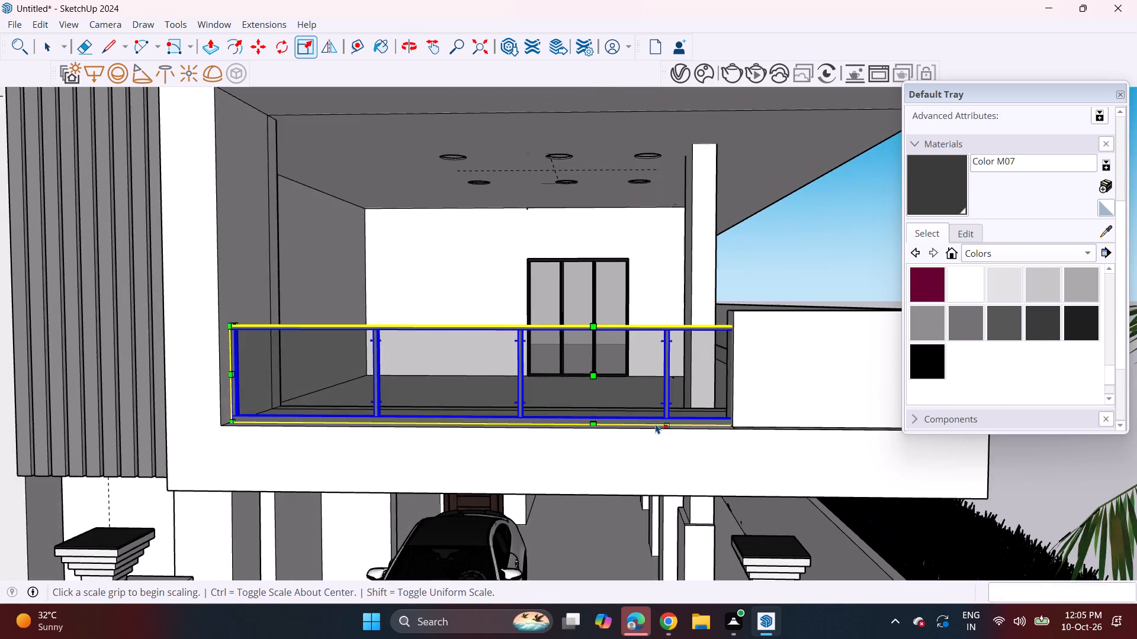
{"action": "scroll", "coordinate": [655, 424], "scroll_direction": "down", "scroll_amount": 10}
{"action": "key", "text": "space"}
{"action": "left_click", "coordinate": [786, 328]}
Delete the old glass railings from the middle and top balconies.
{"action": "middle_click_drag", "start_coordinate": [741, 392], "coordinate": [744, 362]}
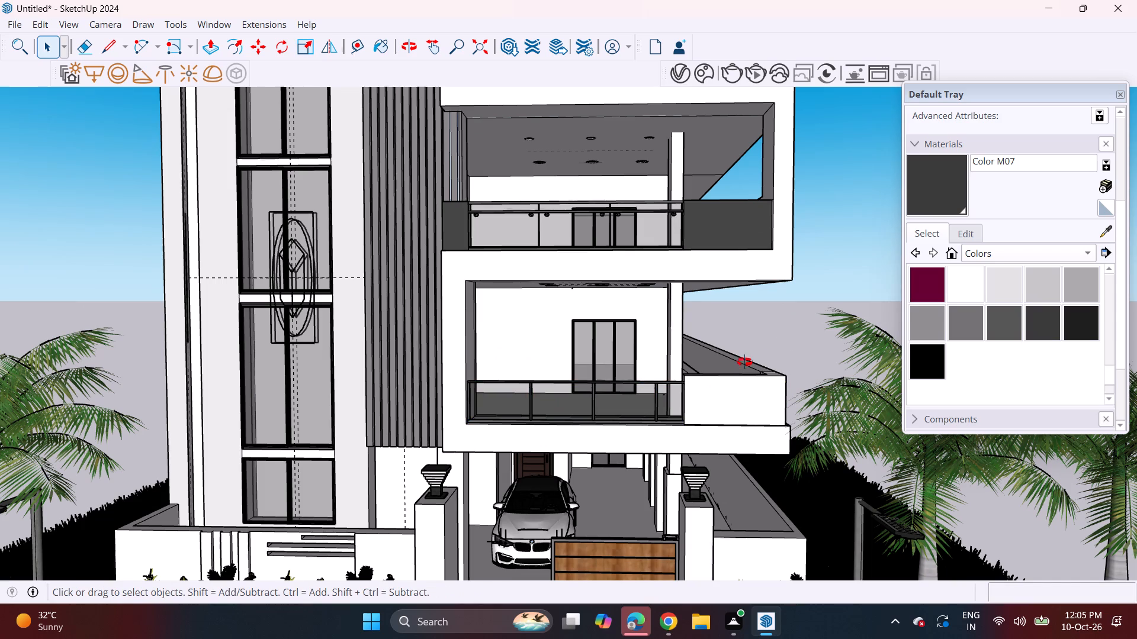
{"action": "middle_click_drag", "start_coordinate": [744, 362], "coordinate": [743, 343]}
{"action": "scroll", "coordinate": [720, 354], "scroll_direction": "down", "scroll_amount": 3}
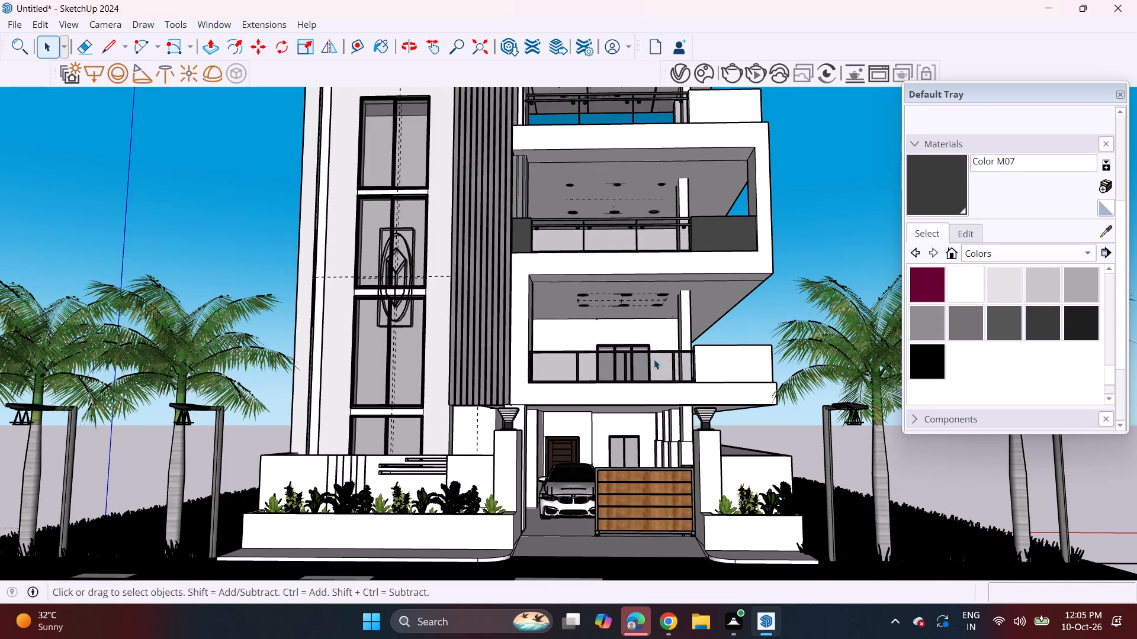
{"action": "middle_click_drag", "start_coordinate": [653, 359], "coordinate": [619, 433]}
{"action": "scroll", "coordinate": [619, 435], "scroll_direction": "down", "scroll_amount": 3}
{"action": "middle_click_drag", "start_coordinate": [611, 425], "coordinate": [622, 450]}
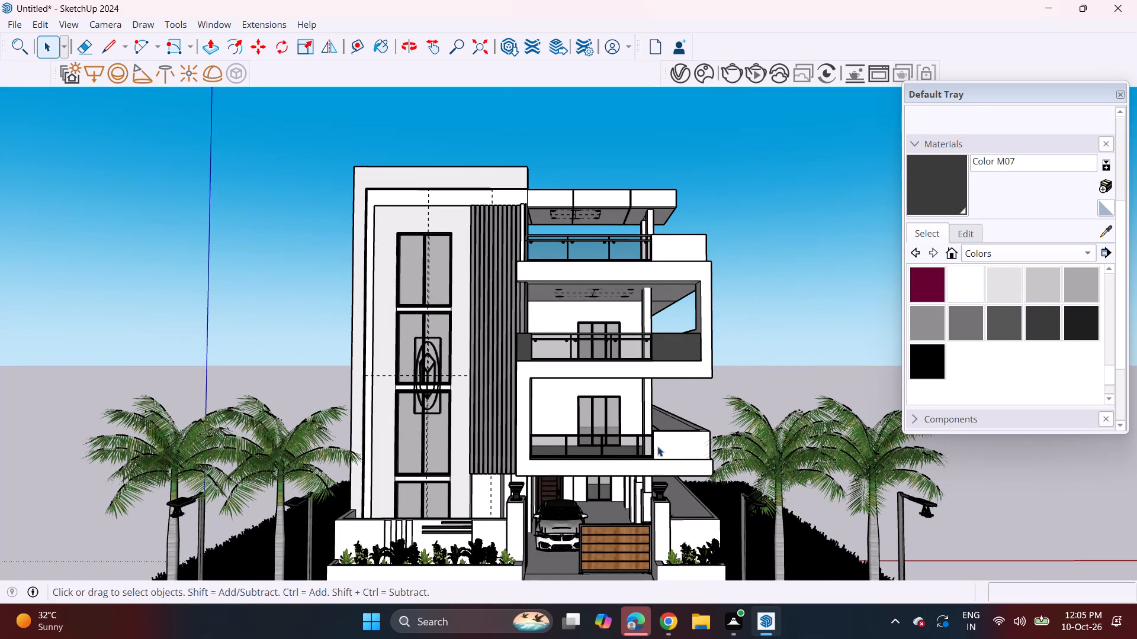
{"action": "middle_click_drag", "start_coordinate": [652, 447], "coordinate": [648, 431]}
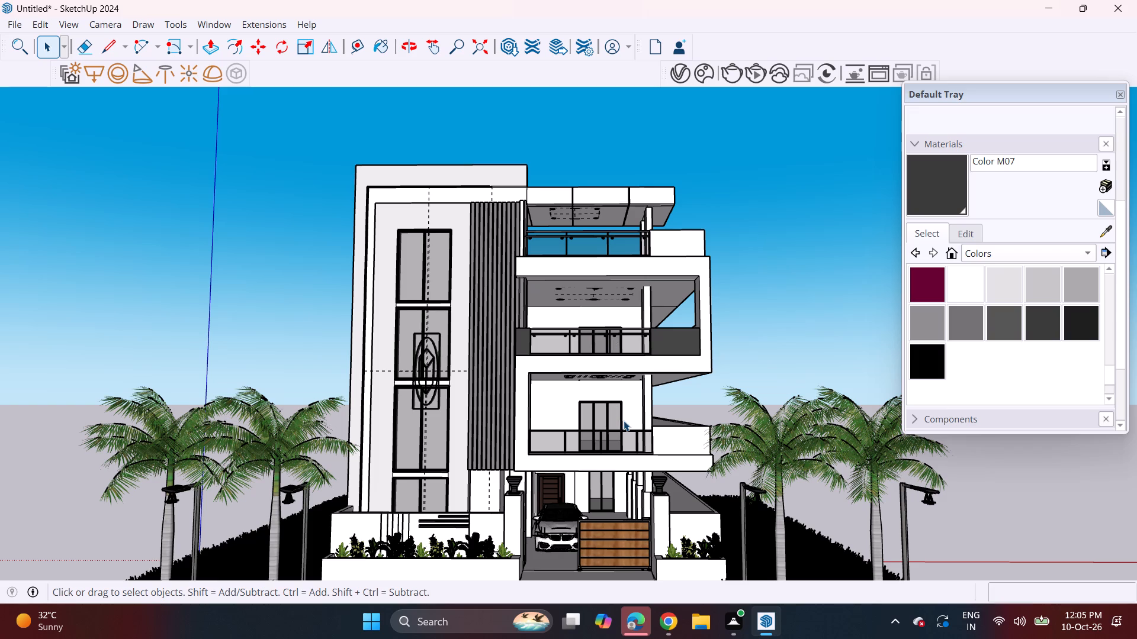
{"action": "middle_click_drag", "start_coordinate": [611, 344], "coordinate": [597, 411]}
{"action": "scroll", "coordinate": [600, 409], "scroll_direction": "up", "scroll_amount": 3}
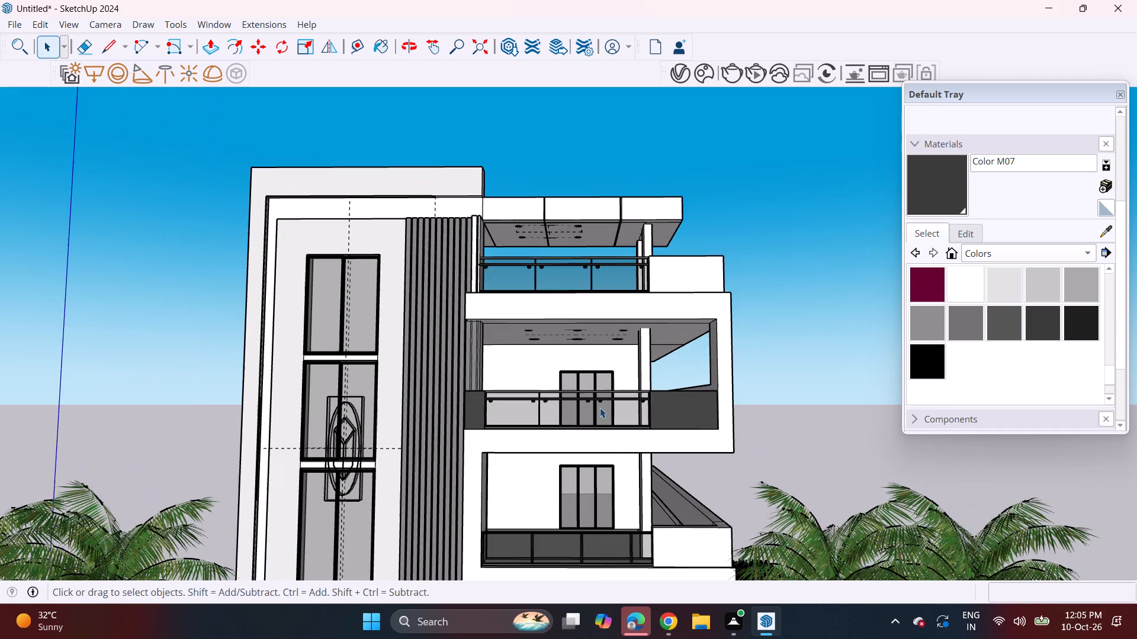
{"action": "left_click", "coordinate": [605, 405]}
{"action": "key", "text": "Delete"}
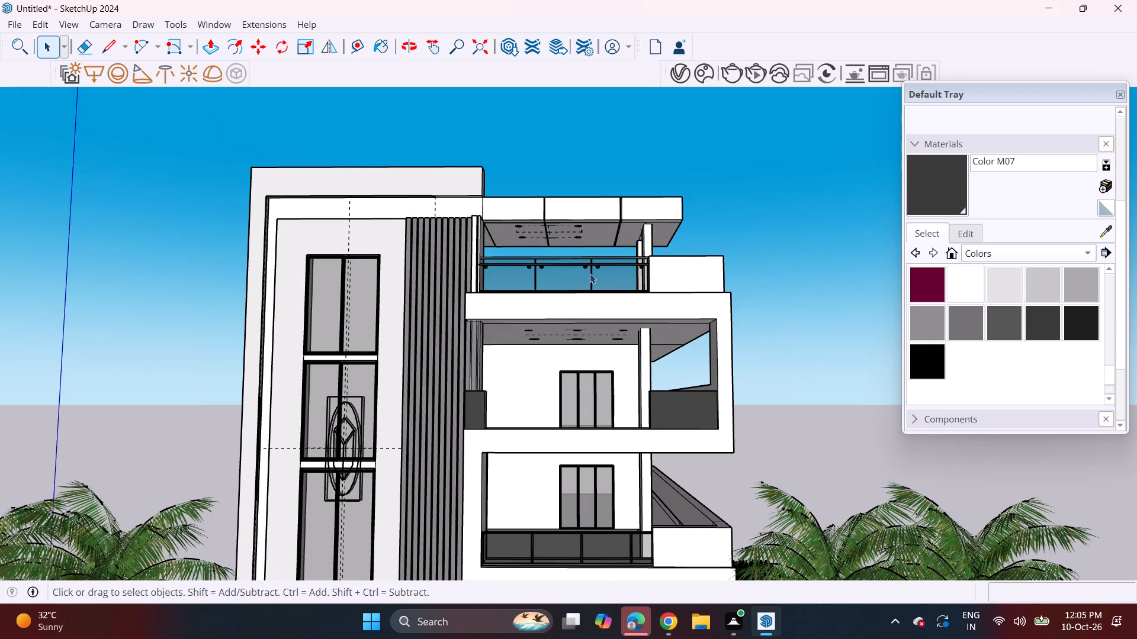
{"action": "left_click", "coordinate": [590, 273]}
{"action": "key", "text": "Delete"}
Scale the lowest balcony's glass railing vertically to bring its top rail level with the solid parapet's top.
{"action": "middle_click_drag", "start_coordinate": [602, 463], "coordinate": [576, 394], "text": "shift"}
{"action": "middle_click_drag", "start_coordinate": [577, 399], "coordinate": [582, 412]}
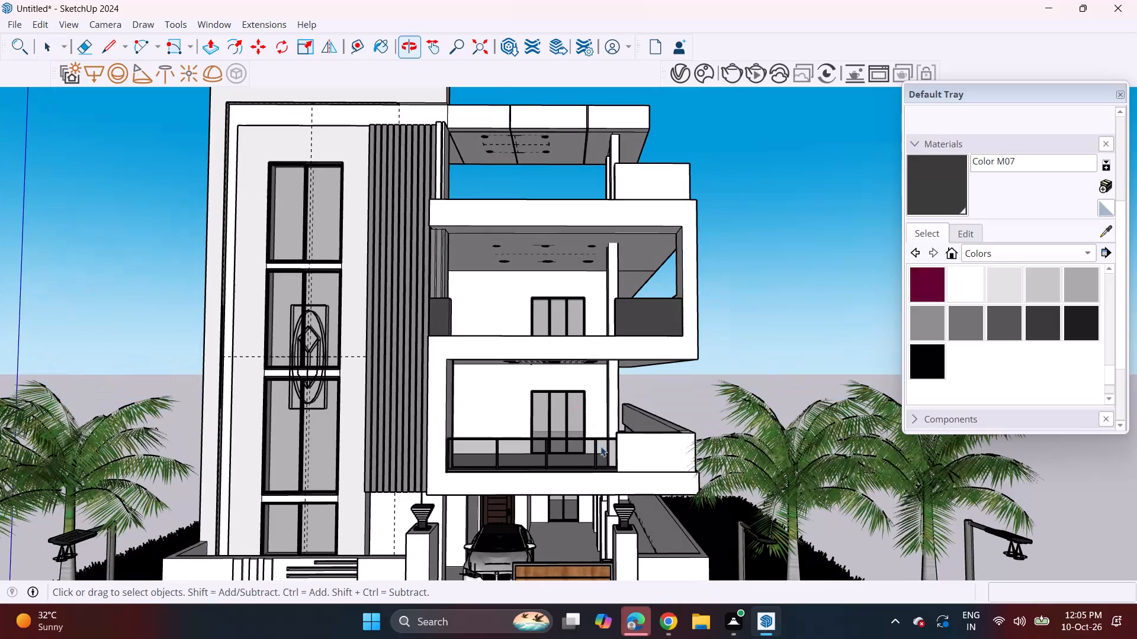
{"action": "scroll", "coordinate": [568, 456], "scroll_direction": "up", "scroll_amount": 4}
{"action": "left_click", "coordinate": [567, 456]}
{"action": "middle_click_drag", "start_coordinate": [555, 430], "coordinate": [558, 444]}
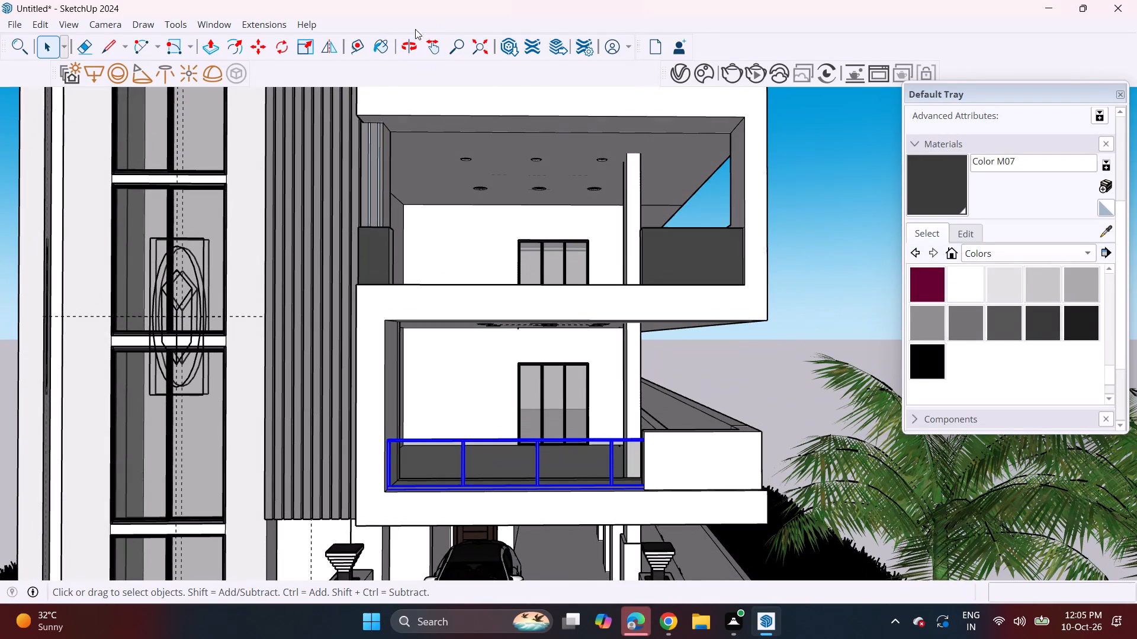
{"action": "left_click_drag", "start_coordinate": [306, 49], "coordinate": [311, 52]}
{"action": "scroll", "coordinate": [525, 440], "scroll_direction": "up", "scroll_amount": 3}
{"action": "scroll", "coordinate": [597, 441], "scroll_direction": "up", "scroll_amount": 4}
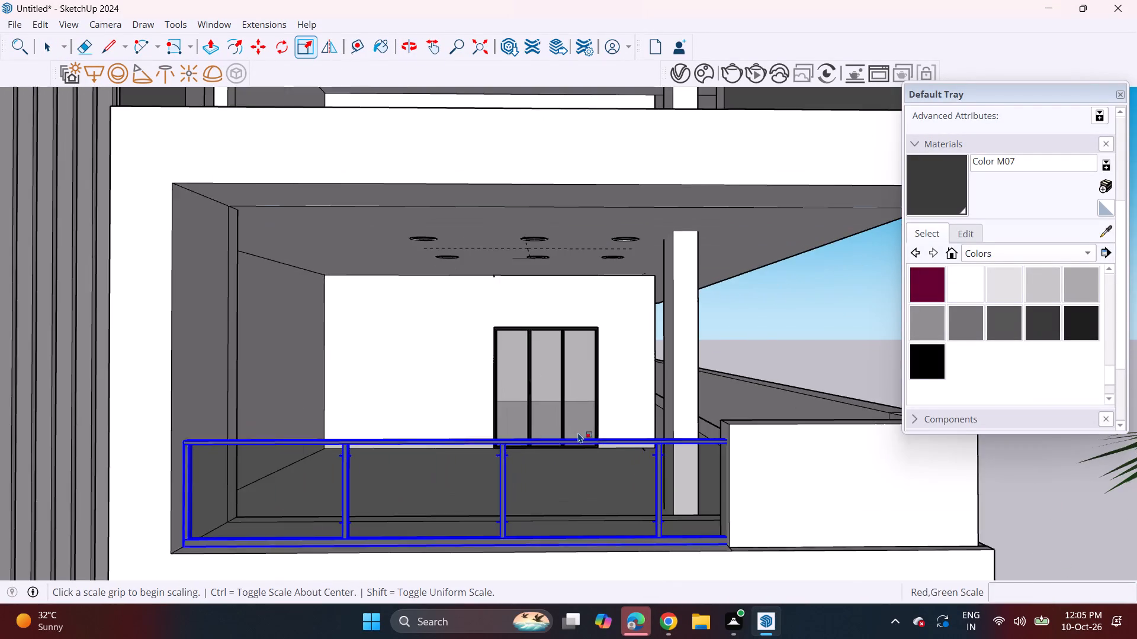
{"action": "scroll", "coordinate": [578, 433], "scroll_direction": "up", "scroll_amount": 2}
{"action": "middle_click_drag", "start_coordinate": [590, 448], "coordinate": [592, 480]}
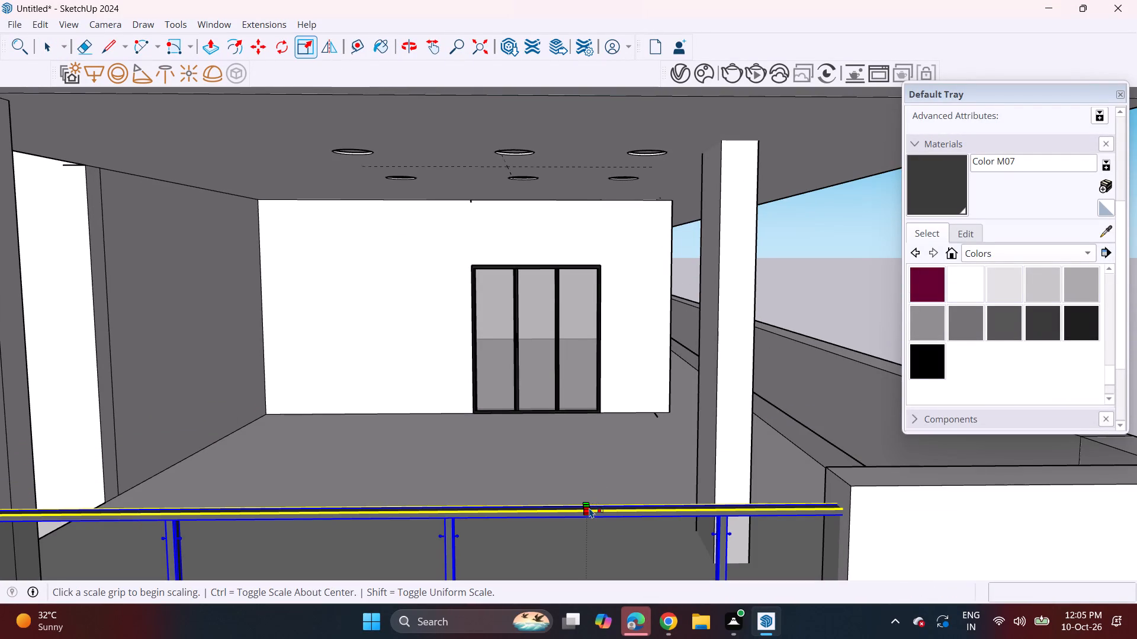
{"action": "left_click", "coordinate": [590, 504]}
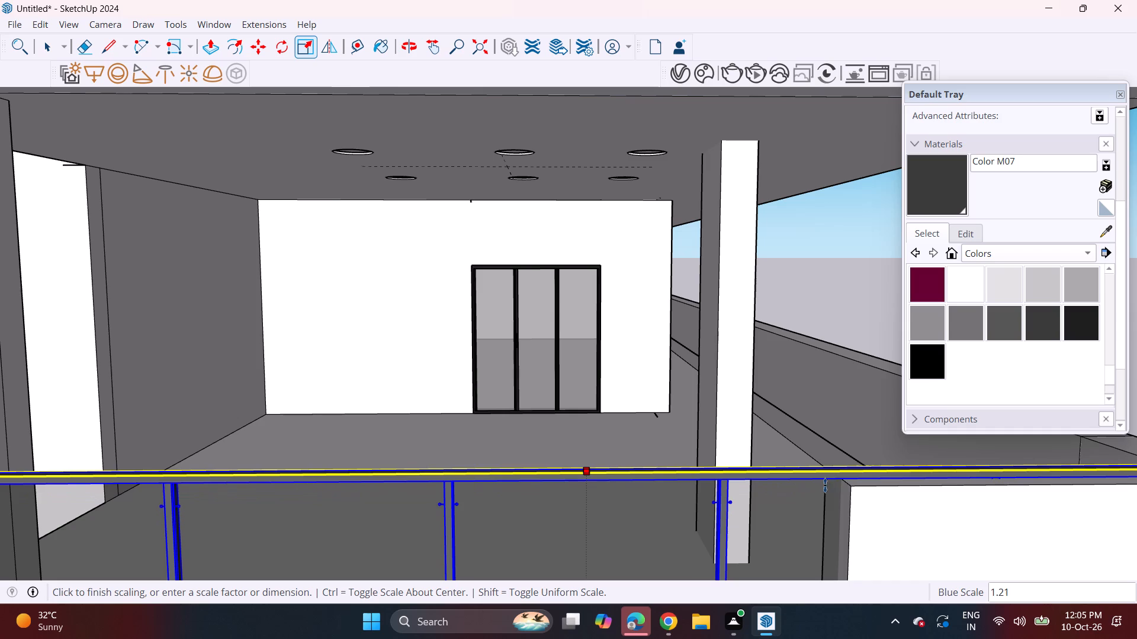
{"action": "left_click", "coordinate": [848, 485]}
Stretch the lowest balcony railing's height by a factor of about 1.11 to lift its top rail above the solid parapet.
{"action": "middle_click_drag", "start_coordinate": [773, 513], "coordinate": [733, 427]}
{"action": "scroll", "coordinate": [755, 477], "scroll_direction": "up", "scroll_amount": 1}
{"action": "middle_click_drag", "start_coordinate": [739, 443], "coordinate": [757, 504]}
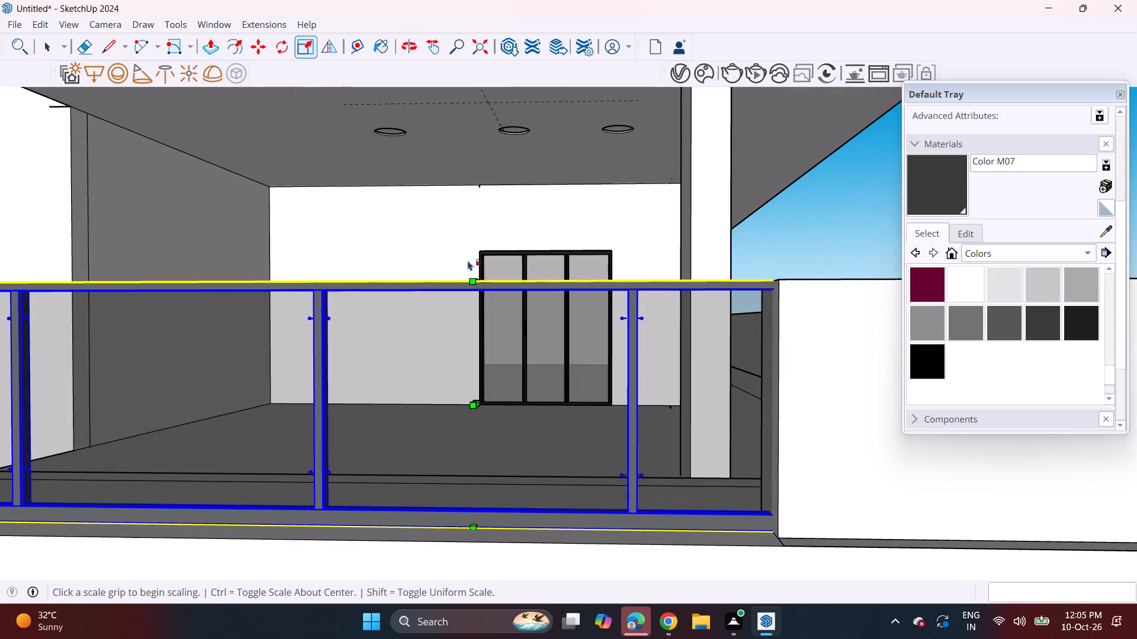
{"action": "middle_click_drag", "start_coordinate": [475, 263], "coordinate": [534, 396], "text": "shift"}
{"action": "middle_click_drag", "start_coordinate": [570, 476], "coordinate": [532, 286], "text": "shift"}
{"action": "middle_click_drag", "start_coordinate": [529, 296], "coordinate": [531, 298]}
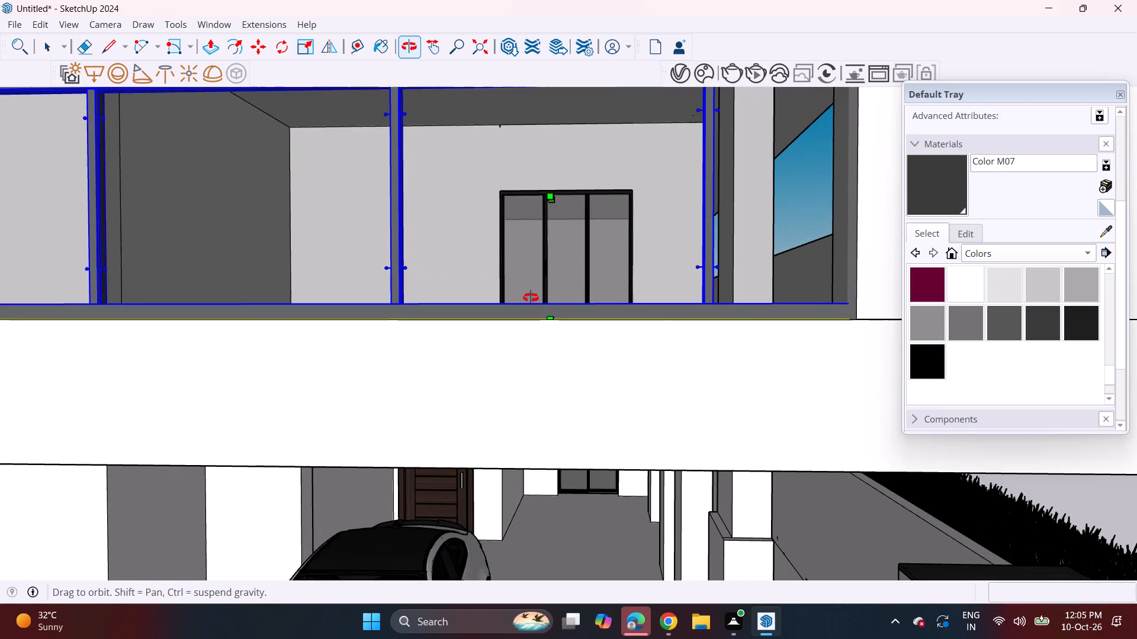
{"action": "middle_click_drag", "start_coordinate": [531, 298], "coordinate": [557, 400]}
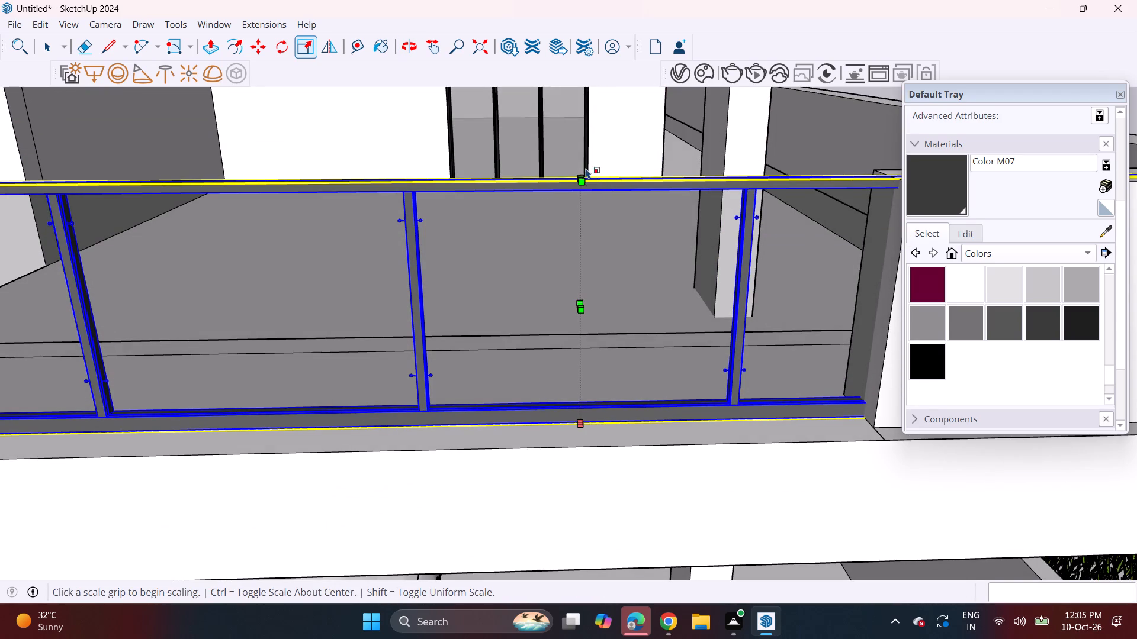
{"action": "middle_click_drag", "start_coordinate": [580, 181], "coordinate": [494, 268], "text": "shift"}
{"action": "scroll", "coordinate": [515, 255], "scroll_direction": "up", "scroll_amount": 3}
{"action": "left_click", "coordinate": [441, 285]}
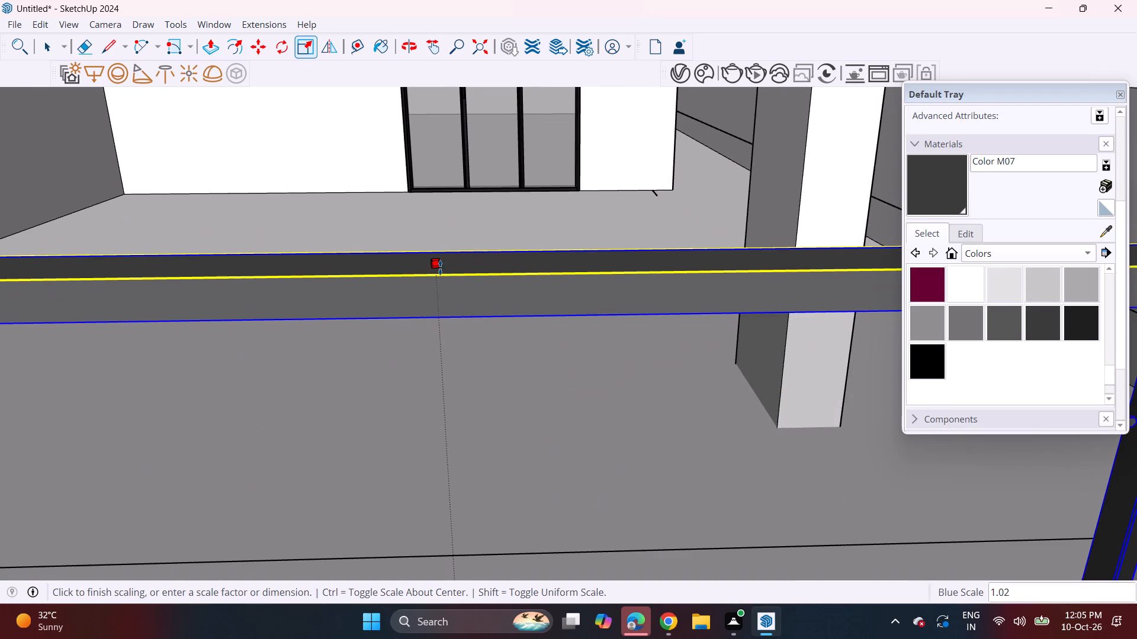
{"action": "scroll", "coordinate": [440, 267], "scroll_direction": "down", "scroll_amount": 12}
{"action": "middle_click_drag", "start_coordinate": [573, 270], "coordinate": [500, 270], "text": "shift"}
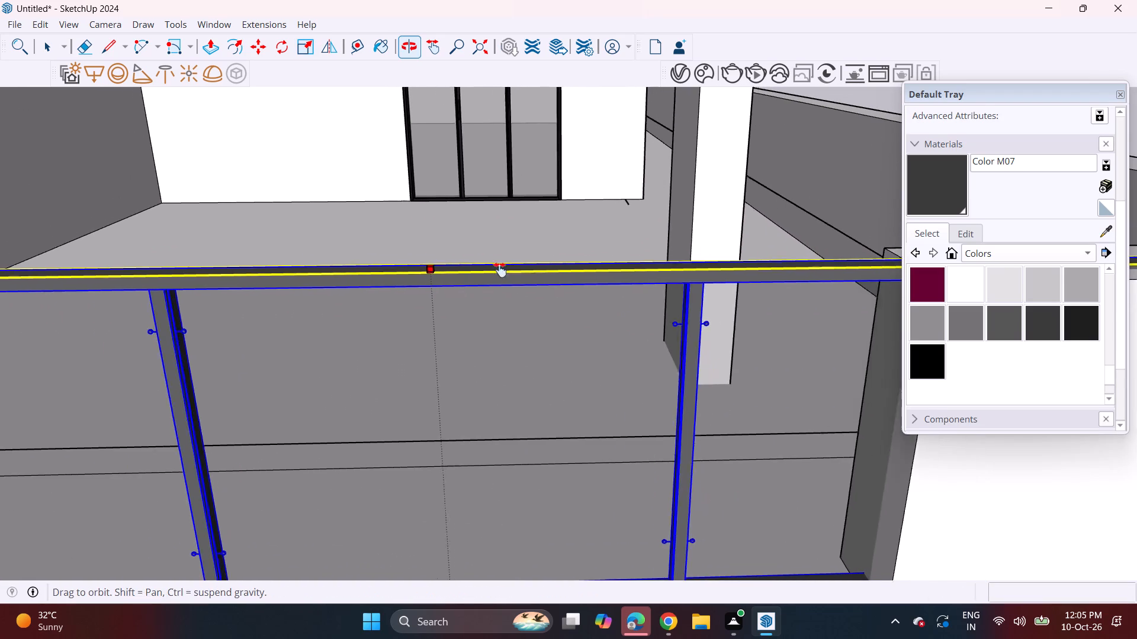
{"action": "middle_click_drag", "start_coordinate": [500, 270], "coordinate": [368, 260], "text": "shift"}
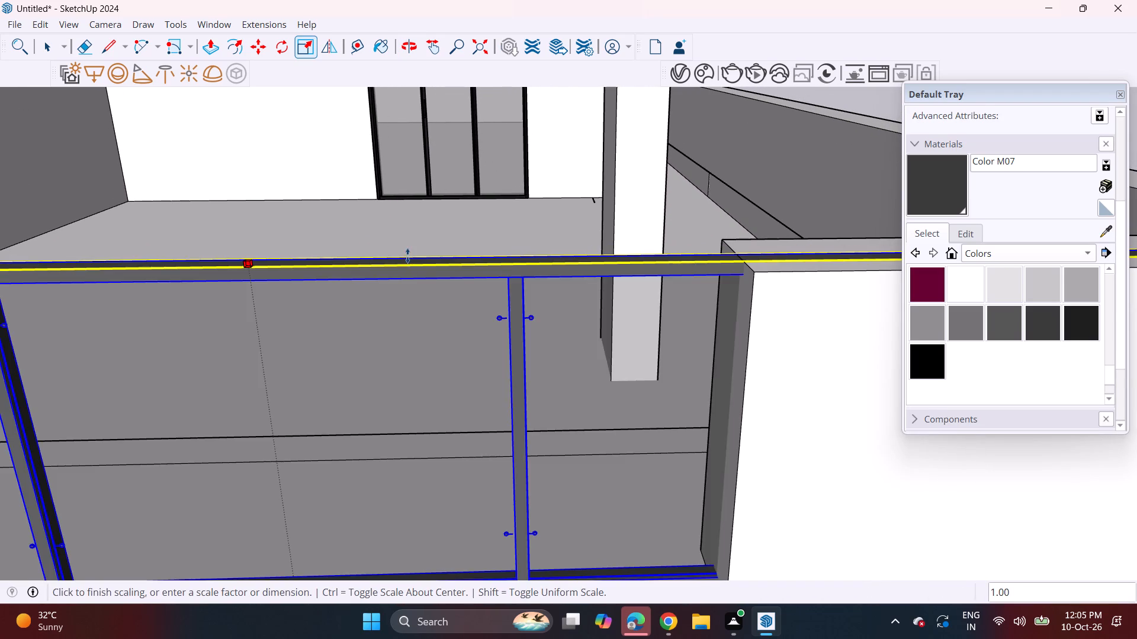
{"action": "middle_click_drag", "start_coordinate": [380, 246], "coordinate": [379, 201]}
{"action": "middle_click_drag", "start_coordinate": [380, 193], "coordinate": [384, 212], "text": "shift"}
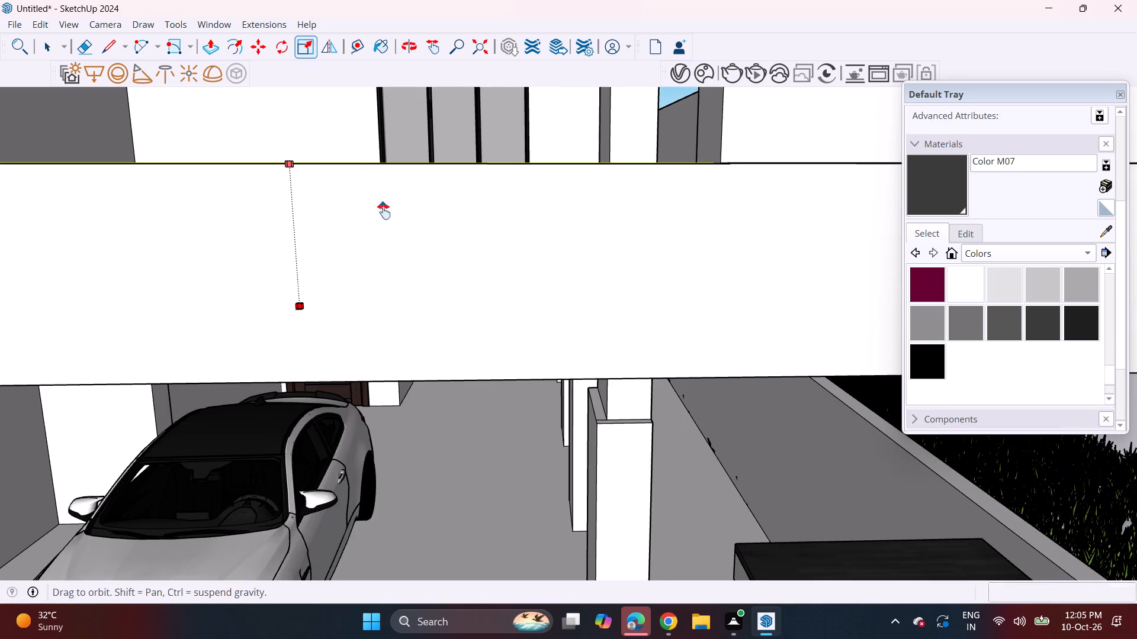
{"action": "middle_click_drag", "start_coordinate": [384, 212], "coordinate": [419, 498], "text": "shift"}
{"action": "scroll", "coordinate": [399, 379], "scroll_direction": "down", "scroll_amount": 9}
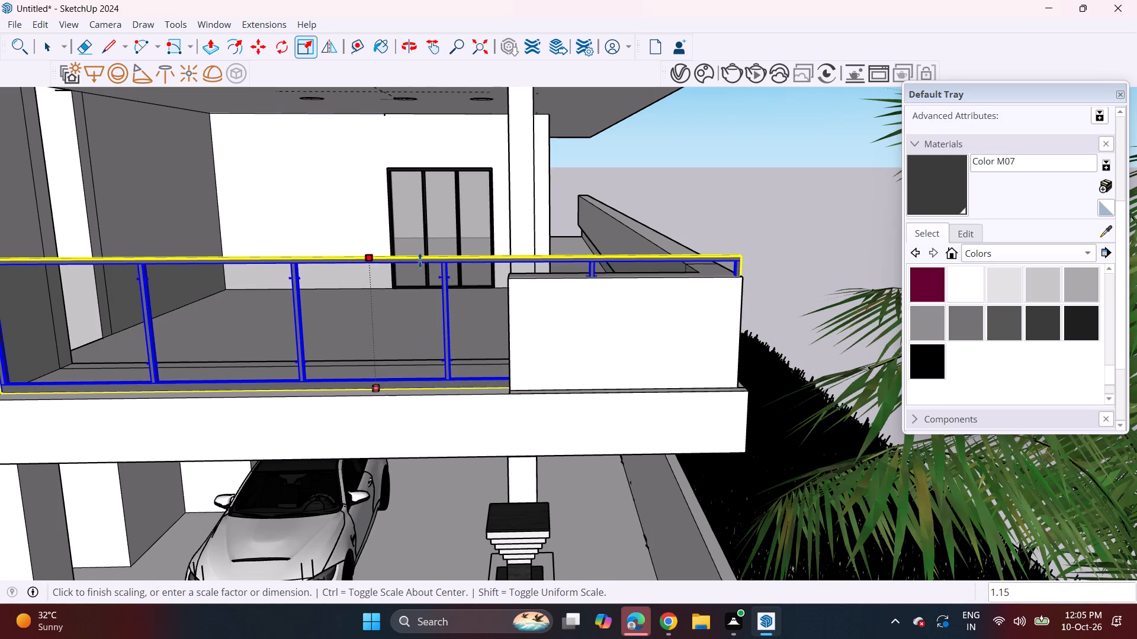
{"action": "scroll", "coordinate": [420, 268], "scroll_direction": "up", "scroll_amount": 3}
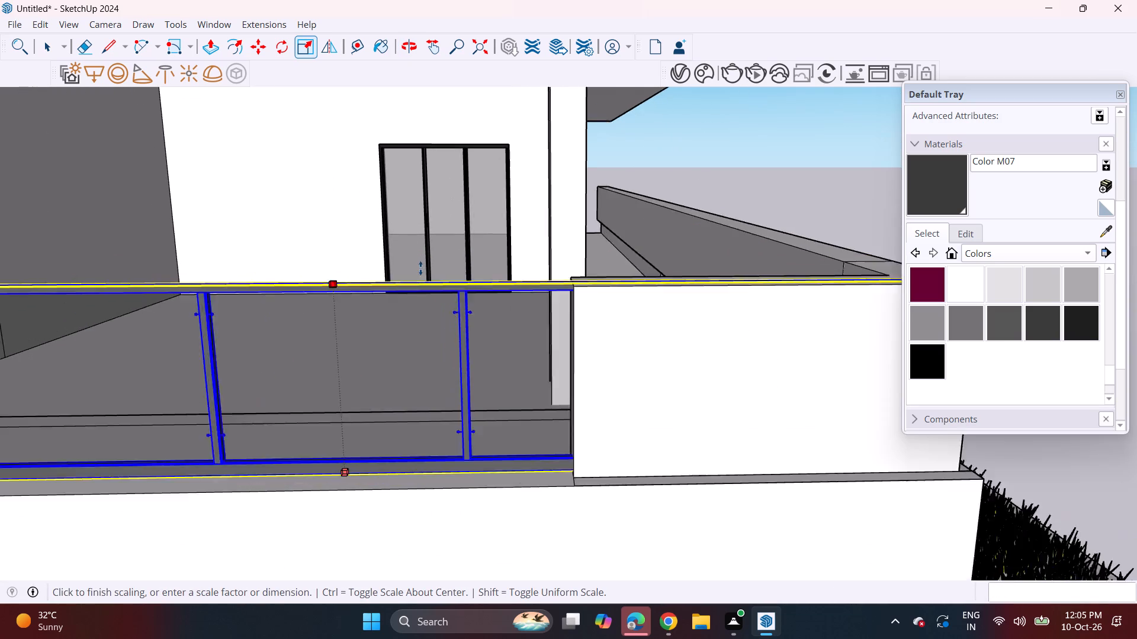
{"action": "left_click", "coordinate": [426, 256]}
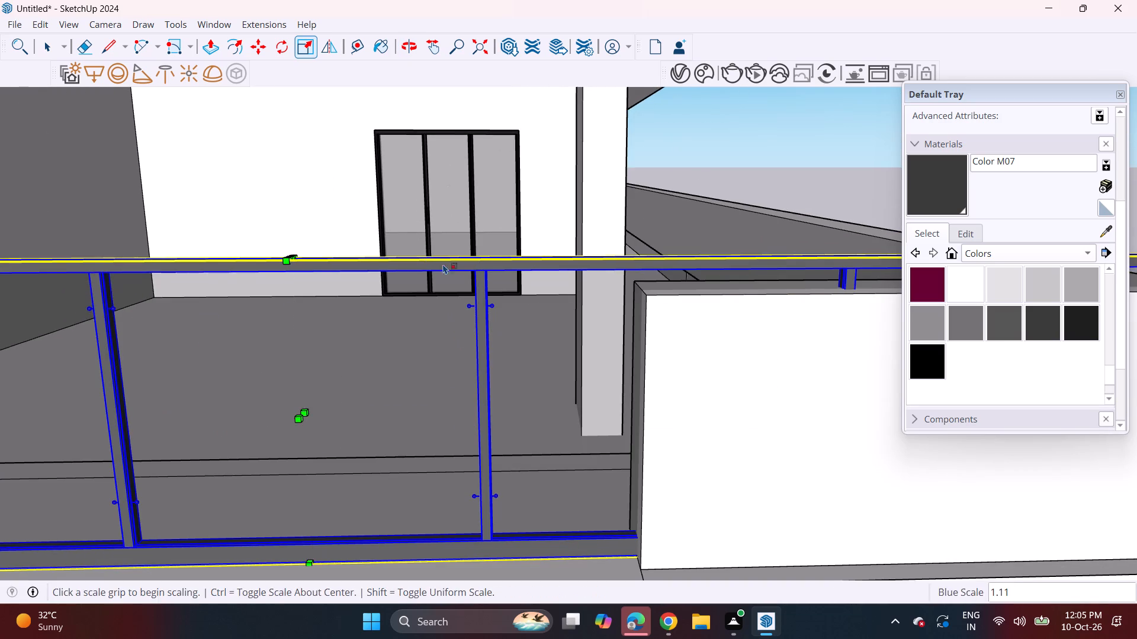
Scale the lowest balcony railing's height down to about 0.96 to bring its top rail closer to the parapet's top, then deselect it.
{"action": "scroll", "coordinate": [696, 342], "scroll_direction": "up", "scroll_amount": 1}
{"action": "middle_click_drag", "start_coordinate": [696, 341], "coordinate": [500, 368], "text": "shift"}
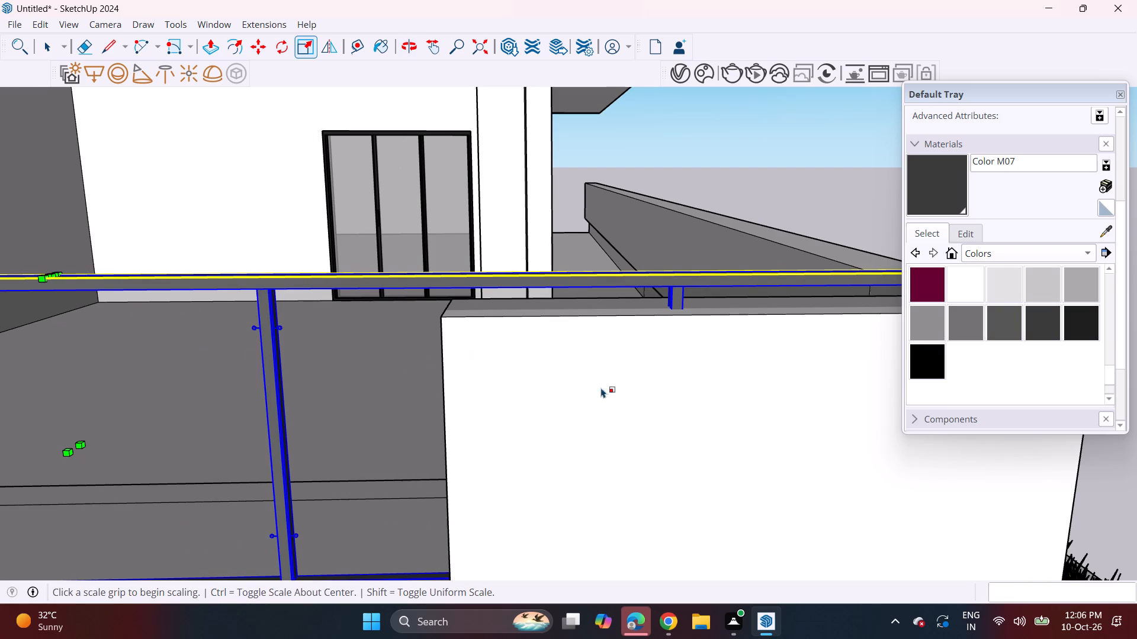
{"action": "middle_click_drag", "start_coordinate": [657, 386], "coordinate": [273, 362]}
{"action": "middle_click_drag", "start_coordinate": [839, 259], "coordinate": [609, 320]}
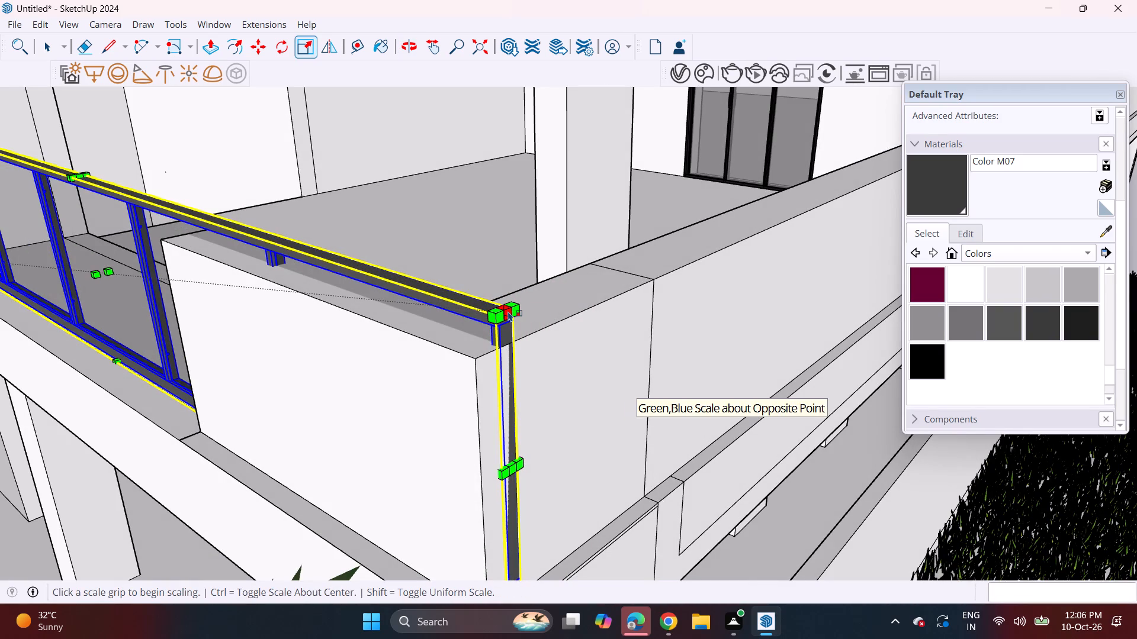
{"action": "middle_click_drag", "start_coordinate": [320, 386], "coordinate": [821, 505]}
{"action": "scroll", "coordinate": [421, 253], "scroll_direction": "up", "scroll_amount": 1}
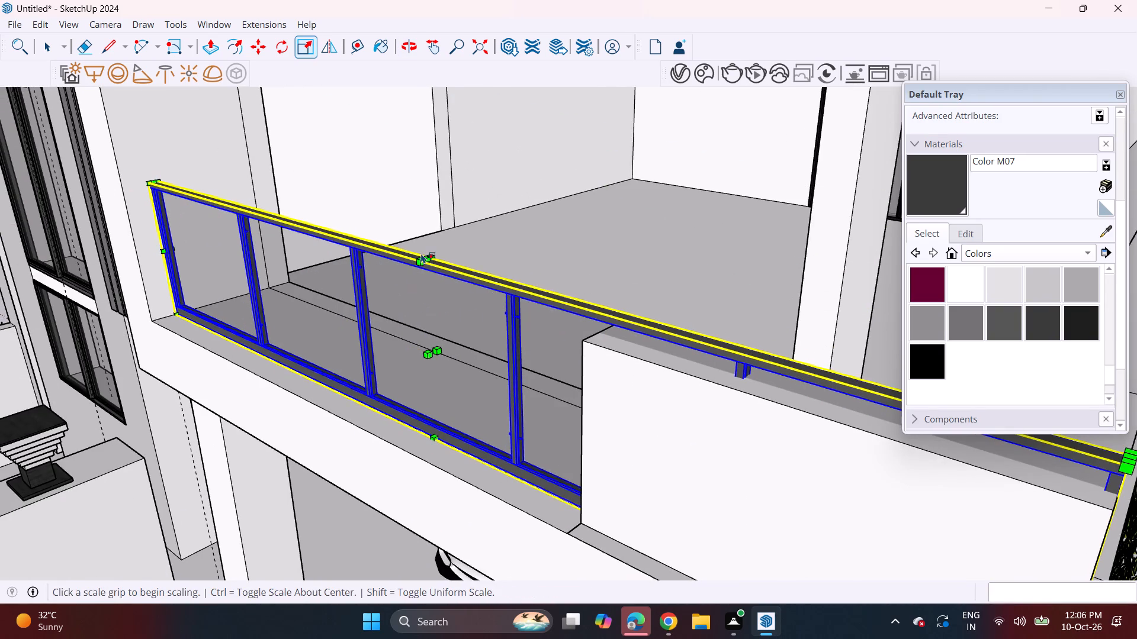
{"action": "scroll", "coordinate": [421, 253], "scroll_direction": "up", "scroll_amount": 1}
{"action": "left_click", "coordinate": [432, 264]}
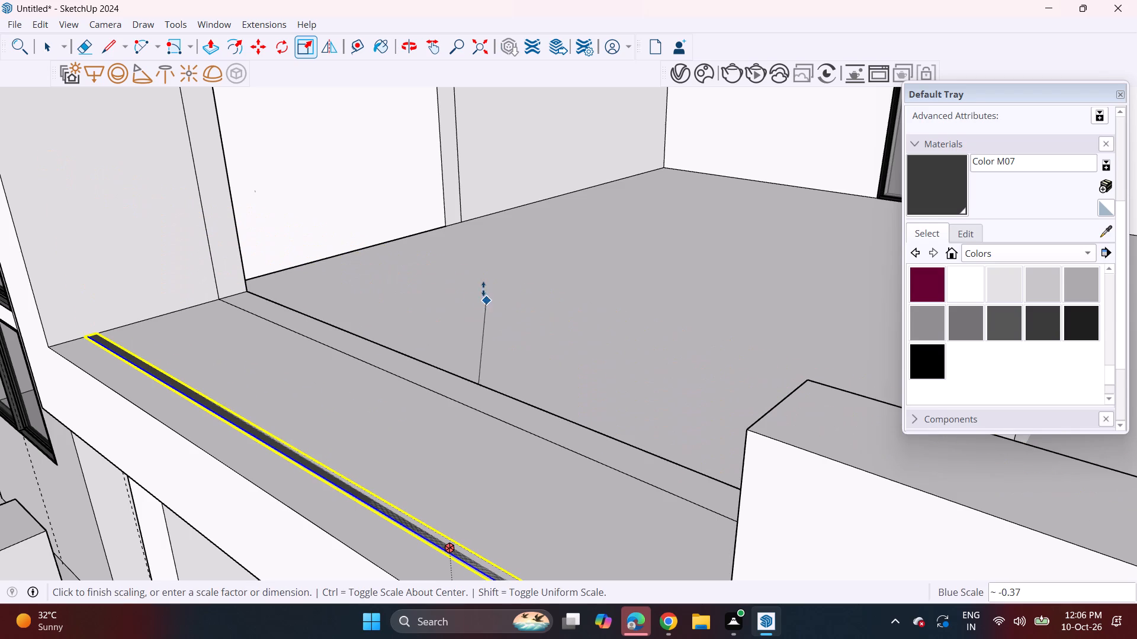
{"action": "key", "text": "Escape"}
{"action": "middle_click_drag", "start_coordinate": [481, 328], "coordinate": [474, 296]}
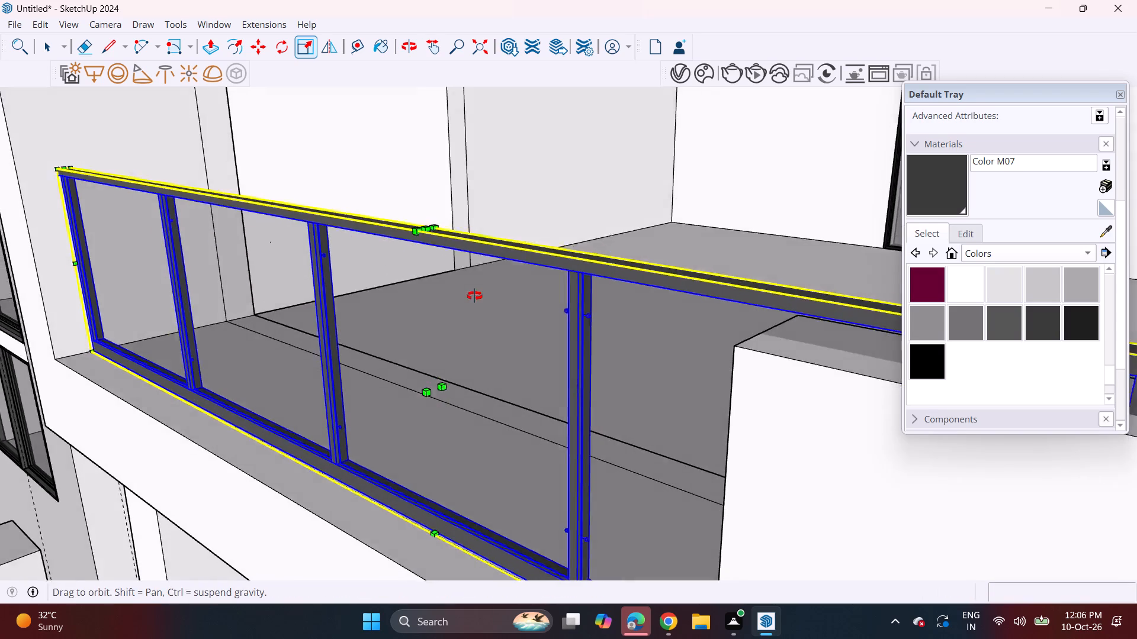
{"action": "middle_click_drag", "start_coordinate": [474, 296], "coordinate": [471, 279]}
{"action": "scroll", "coordinate": [436, 202], "scroll_direction": "up", "scroll_amount": 2}
{"action": "scroll", "coordinate": [402, 219], "scroll_direction": "down", "scroll_amount": 3}
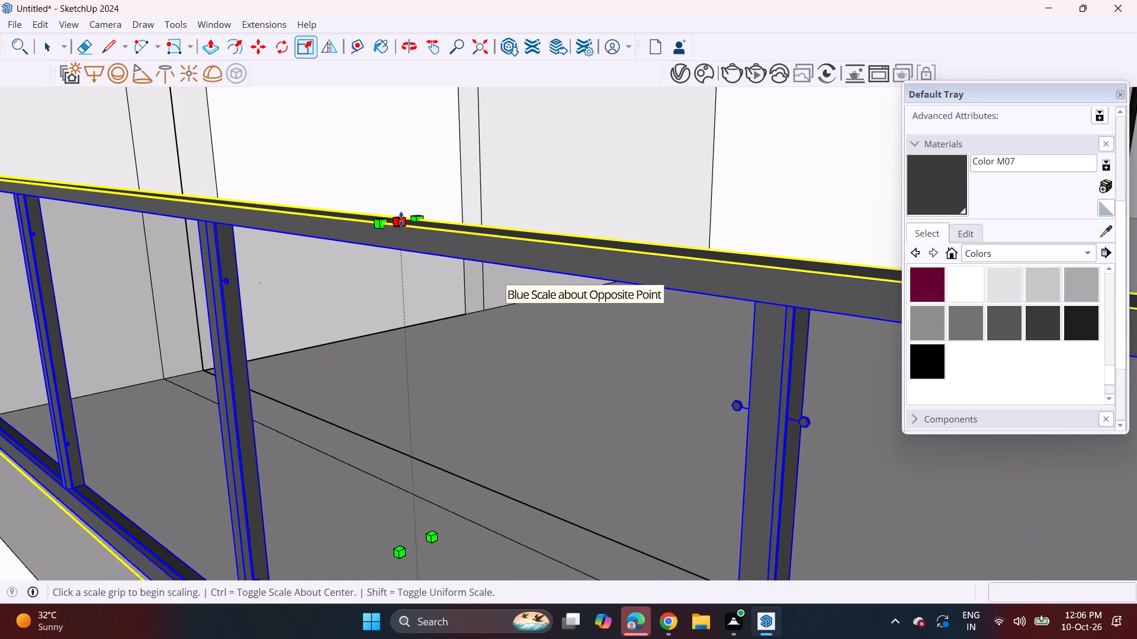
{"action": "left_click", "coordinate": [401, 219]}
{"action": "scroll", "coordinate": [397, 235], "scroll_direction": "down", "scroll_amount": 3}
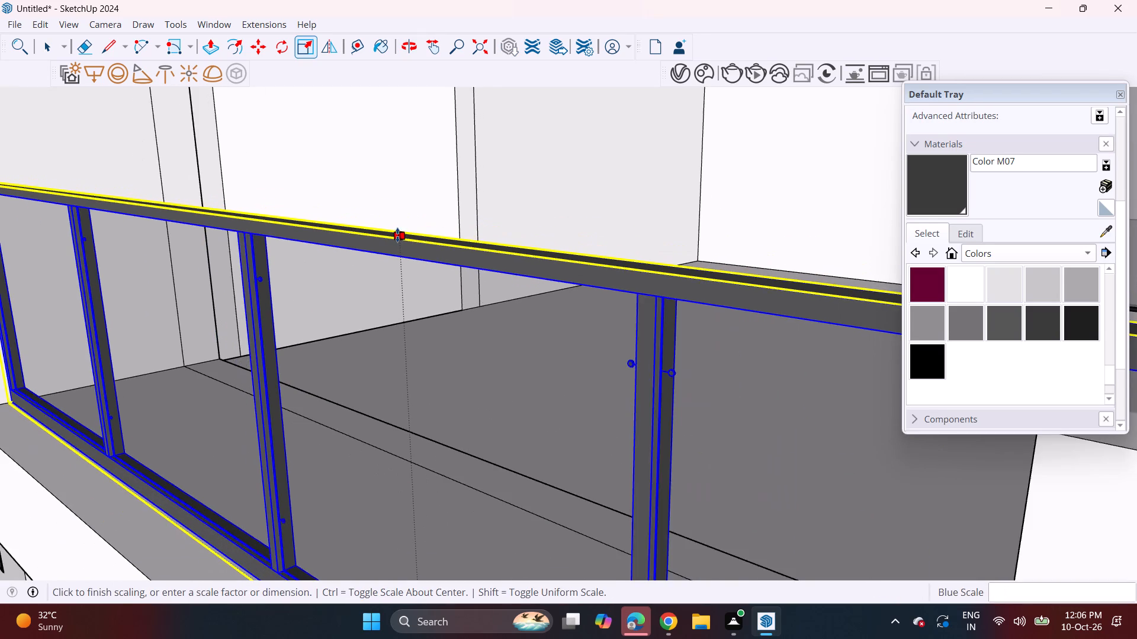
{"action": "scroll", "coordinate": [397, 235], "scroll_direction": "down", "scroll_amount": 4}
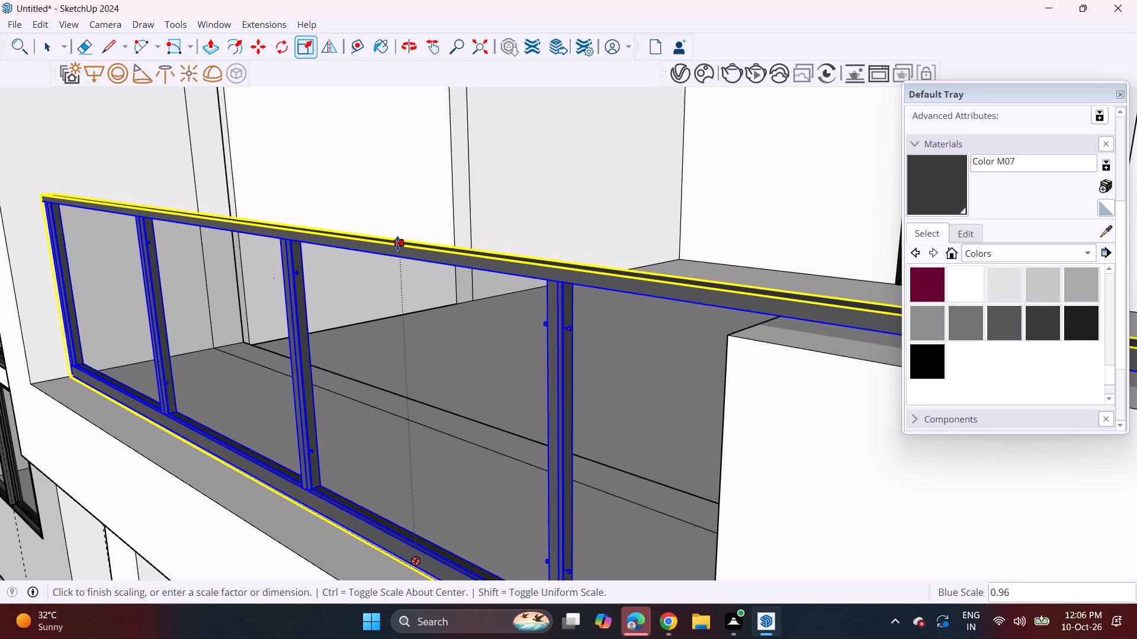
{"action": "left_click", "coordinate": [397, 243]}
{"action": "key", "text": "space"}
{"action": "left_click", "coordinate": [673, 264]}
Examine how the resized railing sits against the lowest balcony's parapet, side wall and the facade.
{"action": "middle_click_drag", "start_coordinate": [566, 314], "coordinate": [577, 313]}
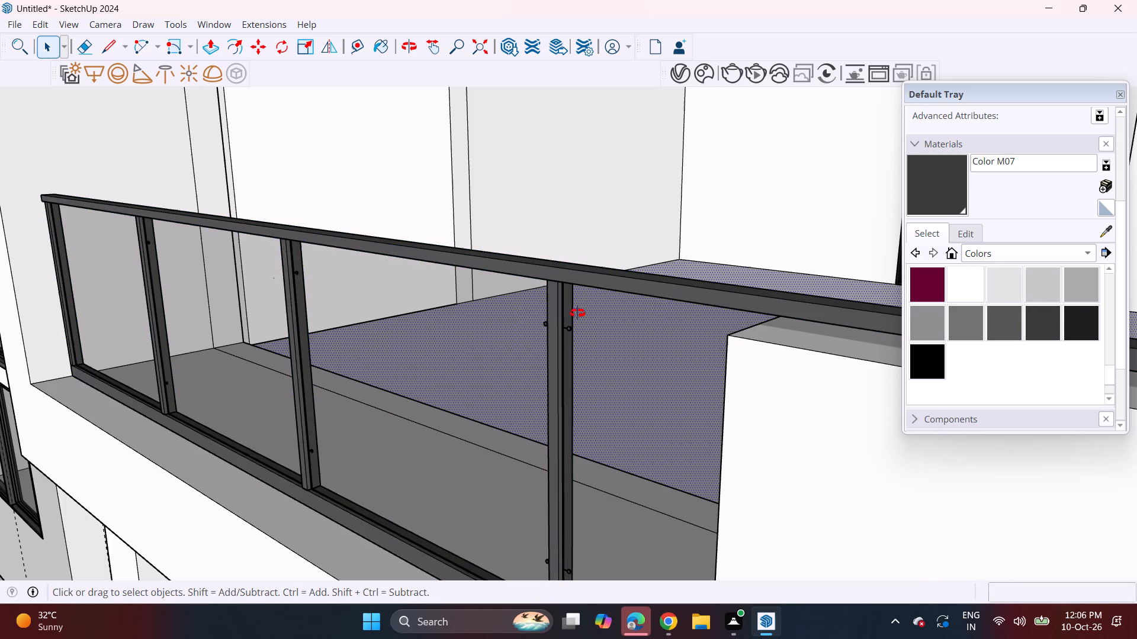
{"action": "middle_click_drag", "start_coordinate": [577, 313], "coordinate": [805, 327]}
{"action": "middle_click_drag", "start_coordinate": [530, 379], "coordinate": [586, 346]}
{"action": "scroll", "coordinate": [574, 342], "scroll_direction": "down", "scroll_amount": 11}
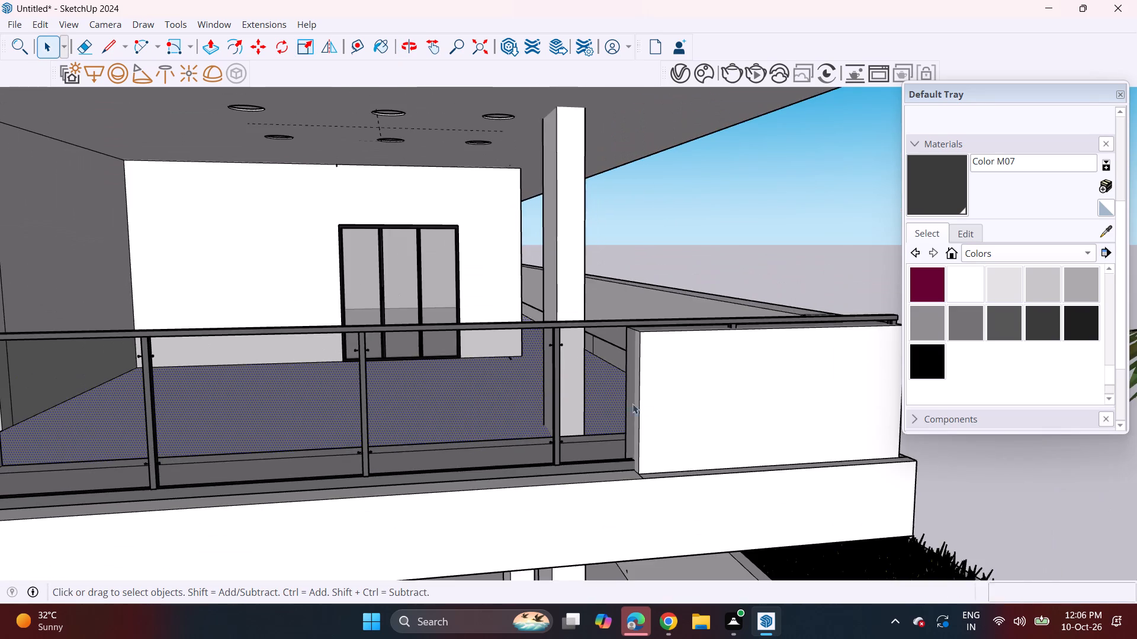
{"action": "middle_click_drag", "start_coordinate": [647, 412], "coordinate": [614, 364]}
{"action": "scroll", "coordinate": [600, 357], "scroll_direction": "down", "scroll_amount": 5}
{"action": "middle_click_drag", "start_coordinate": [706, 346], "coordinate": [613, 347]}
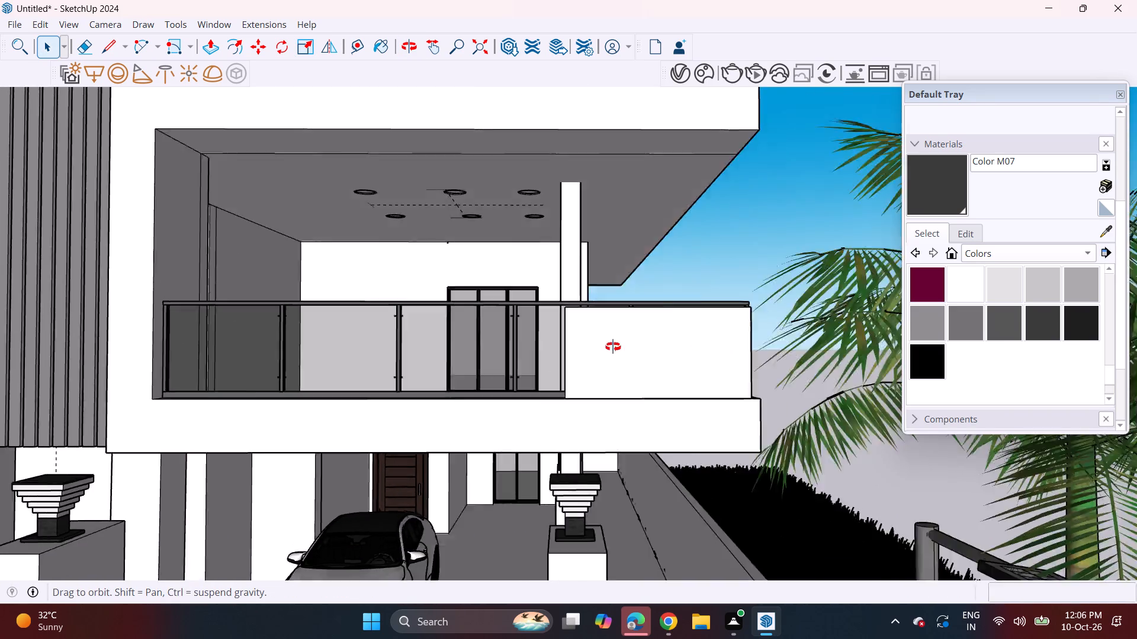
{"action": "middle_click_drag", "start_coordinate": [613, 347], "coordinate": [703, 375]}
{"action": "scroll", "coordinate": [457, 347], "scroll_direction": "down", "scroll_amount": 5}
{"action": "middle_click_drag", "start_coordinate": [460, 348], "coordinate": [467, 430], "text": "shift"}
{"action": "middle_click_drag", "start_coordinate": [484, 445], "coordinate": [449, 429]}
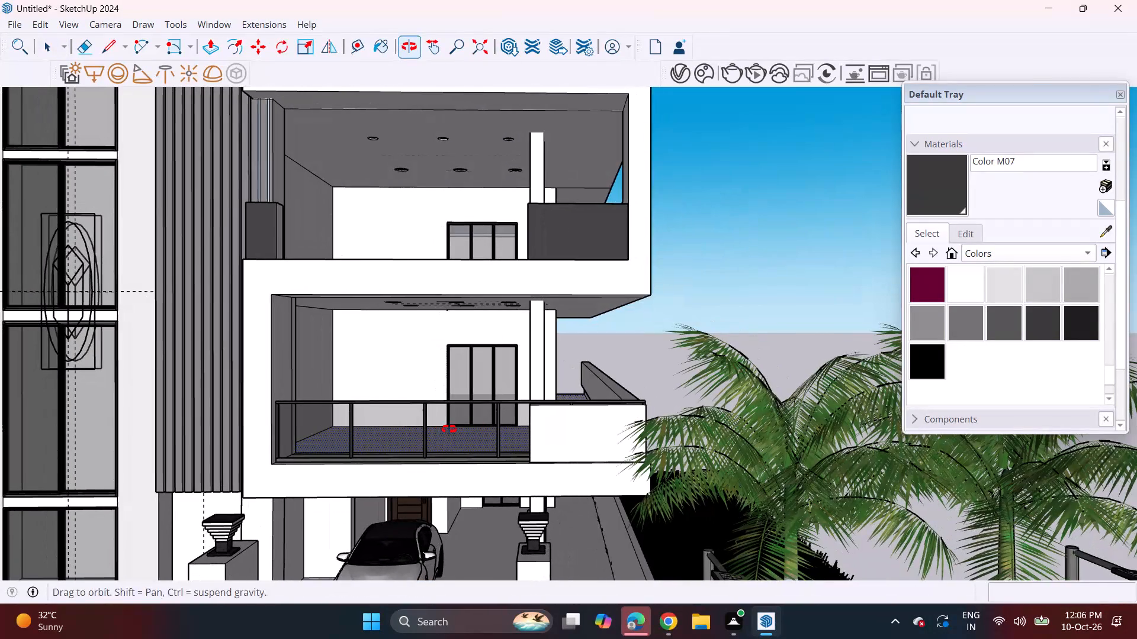
{"action": "middle_click_drag", "start_coordinate": [449, 429], "coordinate": [448, 430]}
Copy the lowest balcony's railing by its bottom corner about 10' 7" up onto the middle balcony's slab.
{"action": "scroll", "coordinate": [582, 467], "scroll_direction": "up", "scroll_amount": 4}
{"action": "middle_click_drag", "start_coordinate": [640, 441], "coordinate": [634, 485]}
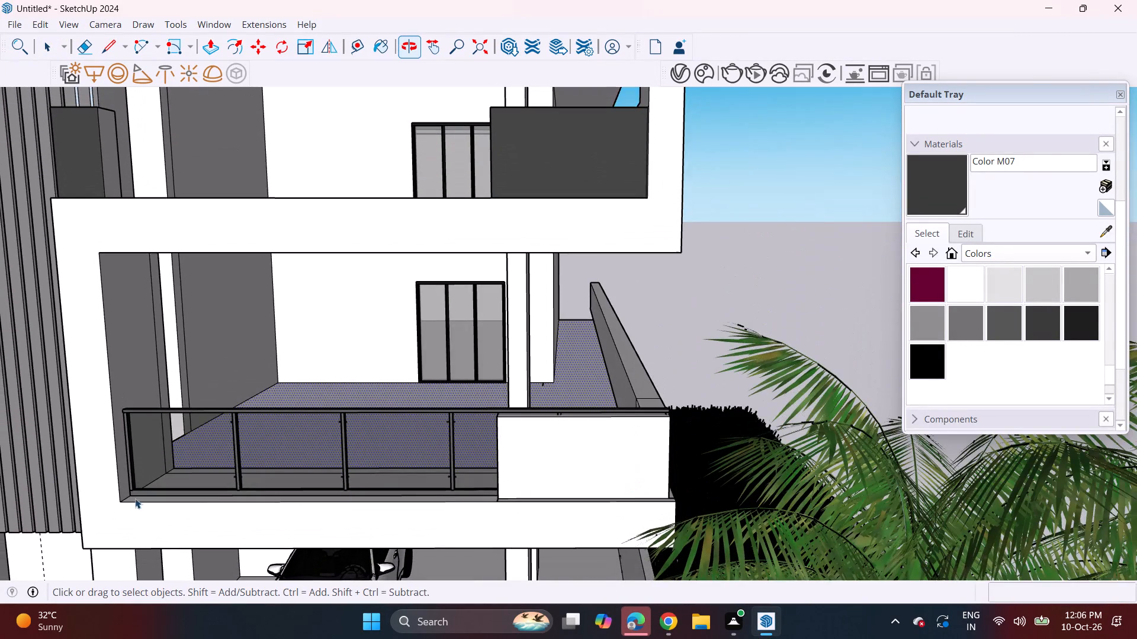
{"action": "scroll", "coordinate": [158, 446], "scroll_direction": "up", "scroll_amount": 3}
{"action": "left_click", "coordinate": [203, 462]}
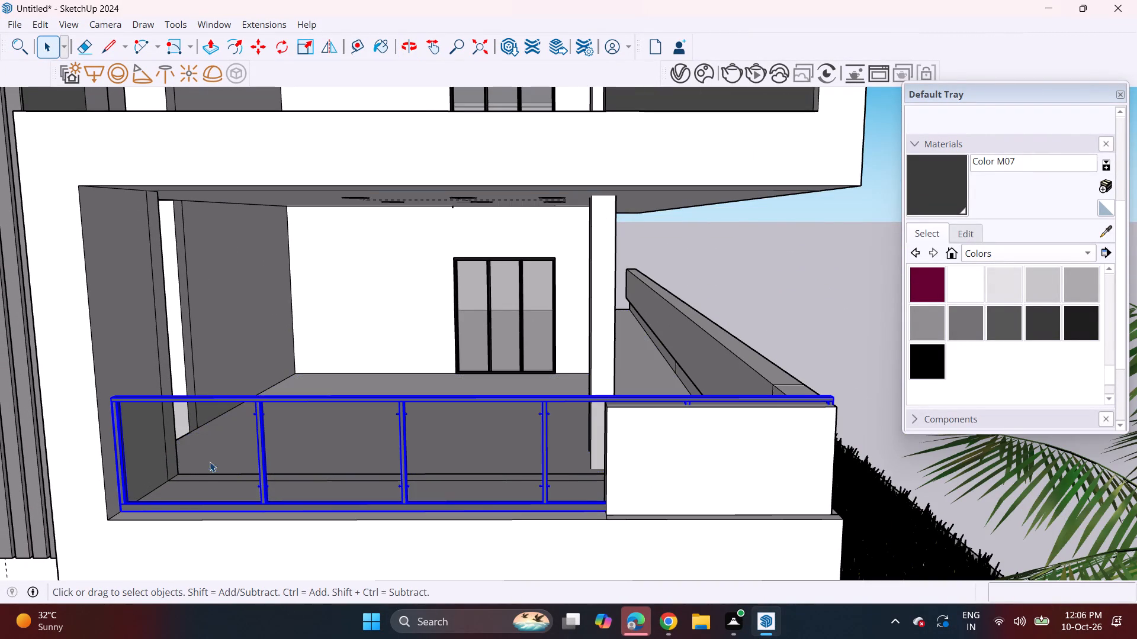
{"action": "key", "text": "m"}
{"action": "left_click", "coordinate": [121, 511]}
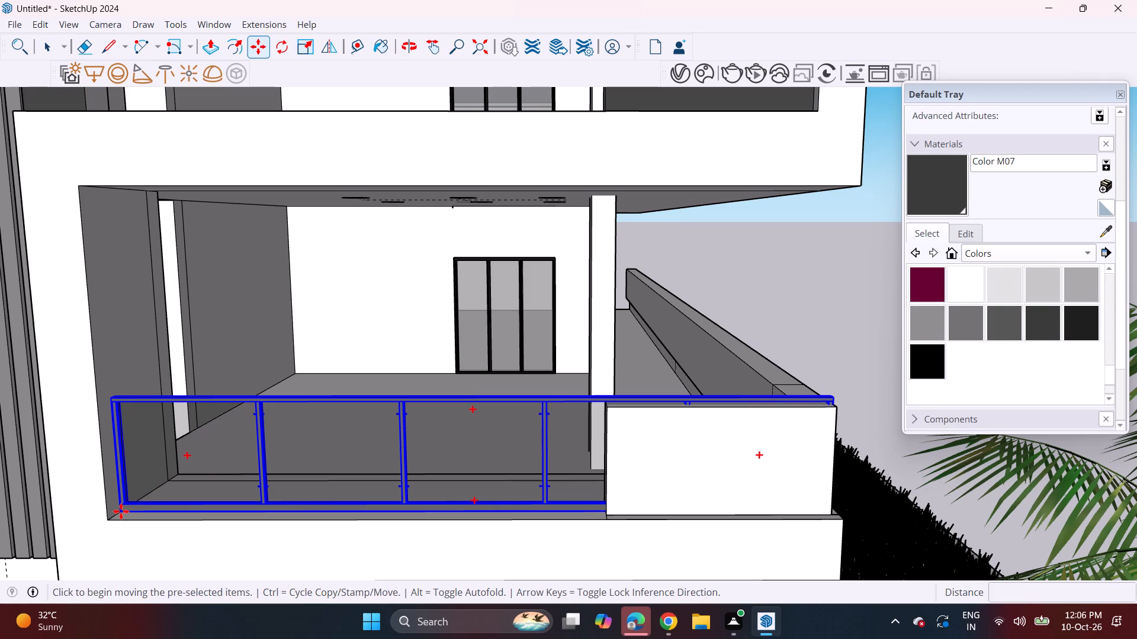
{"action": "middle_click_drag", "start_coordinate": [127, 253], "coordinate": [201, 425], "text": "shift"}
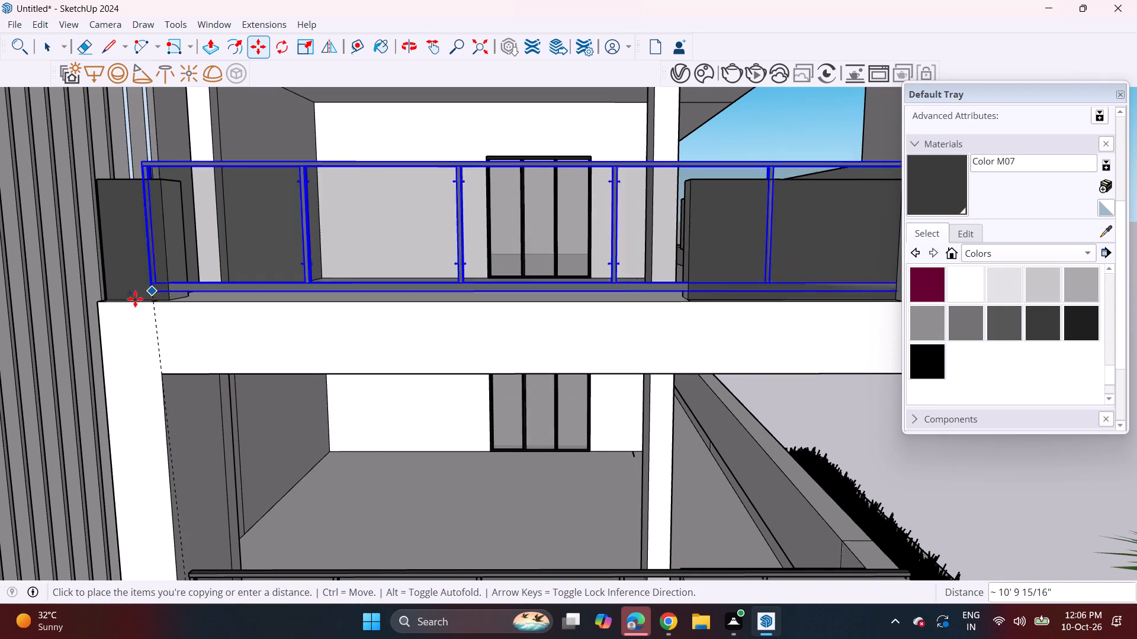
{"action": "double_click", "coordinate": [169, 295]}
Move the copied railing 6" inward from the slab's front edge on the middle balcony.
{"action": "middle_click_drag", "start_coordinate": [174, 297], "coordinate": [133, 382]}
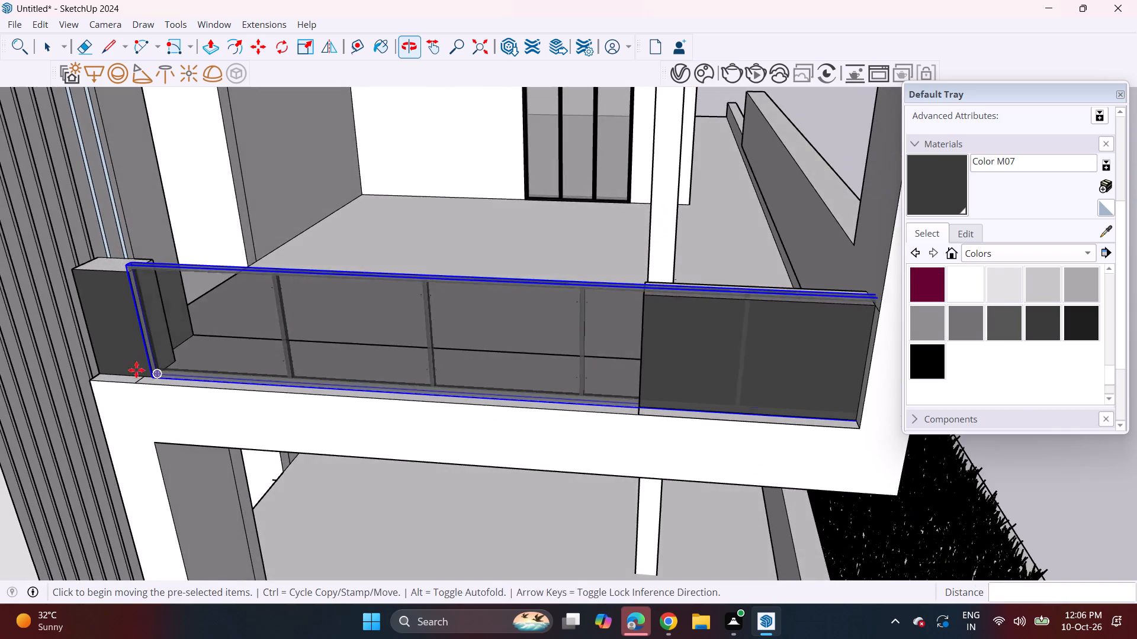
{"action": "scroll", "coordinate": [148, 335], "scroll_direction": "down", "scroll_amount": 6}
{"action": "middle_click_drag", "start_coordinate": [317, 358], "coordinate": [311, 428]}
{"action": "scroll", "coordinate": [133, 404], "scroll_direction": "up", "scroll_amount": 7}
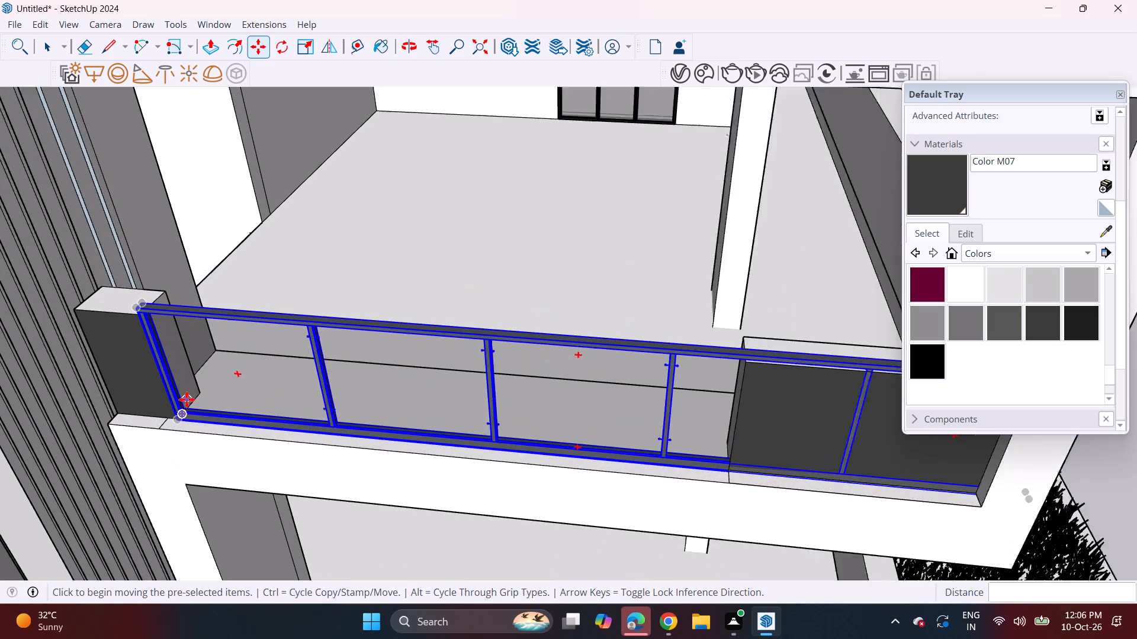
{"action": "left_click", "coordinate": [176, 425]}
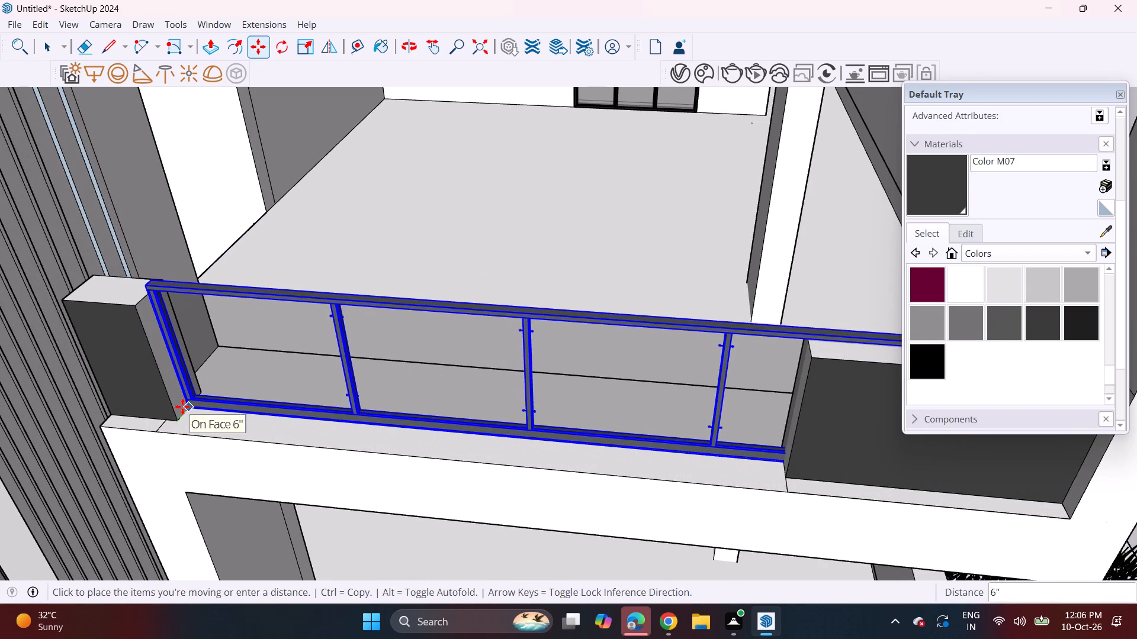
{"action": "left_click", "coordinate": [182, 406]}
{"action": "middle_click_drag", "start_coordinate": [197, 417], "coordinate": [246, 308]}
{"action": "scroll", "coordinate": [202, 411], "scroll_direction": "up", "scroll_amount": 1}
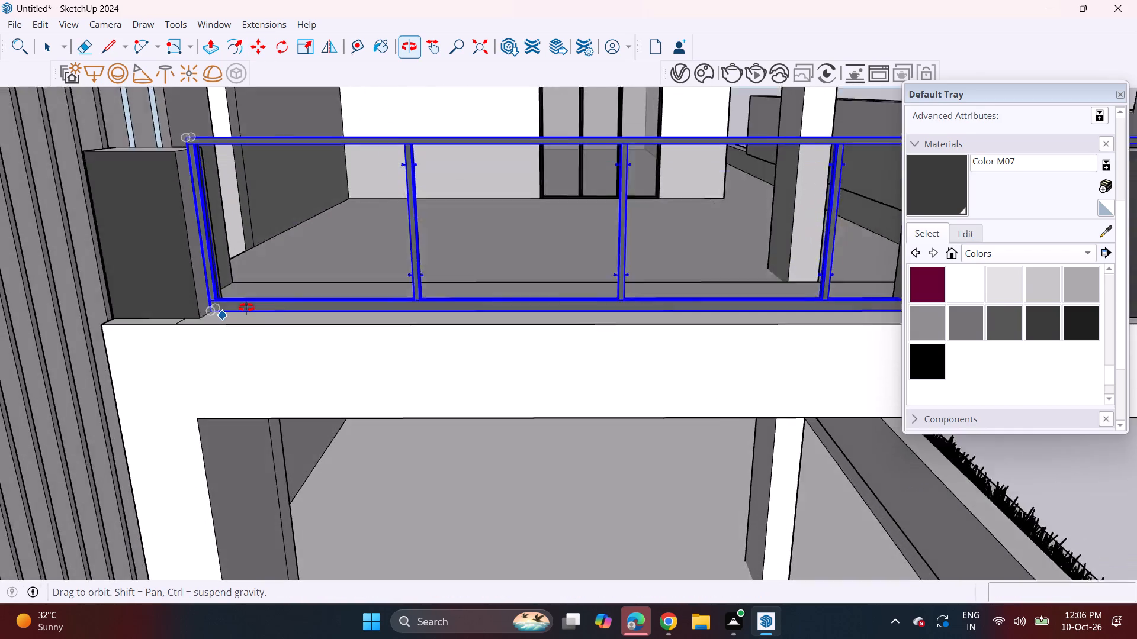
Copy the middle balcony's railing by its bottom corner about 10' 7 7/16" up onto the top balcony's slab and deselect it.
{"action": "middle_click_drag", "start_coordinate": [246, 308], "coordinate": [249, 299]}
{"action": "scroll", "coordinate": [232, 212], "scroll_direction": "down", "scroll_amount": 10}
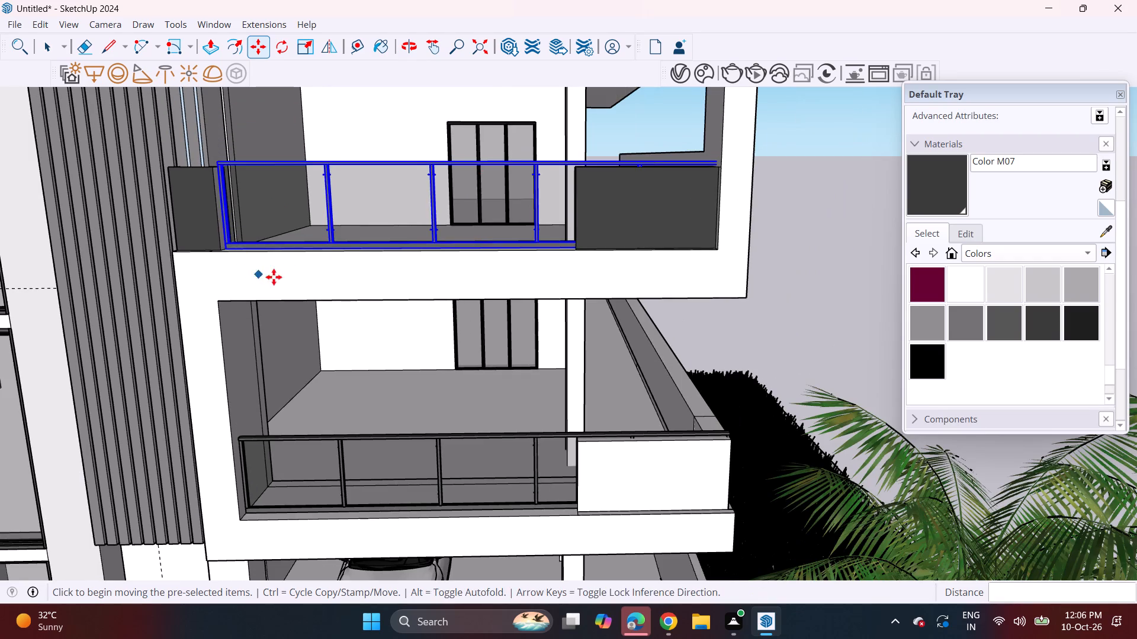
{"action": "middle_click_drag", "start_coordinate": [290, 269], "coordinate": [317, 355], "text": "shift"}
{"action": "middle_click_drag", "start_coordinate": [331, 367], "coordinate": [325, 329]}
{"action": "scroll", "coordinate": [492, 308], "scroll_direction": "down", "scroll_amount": 3}
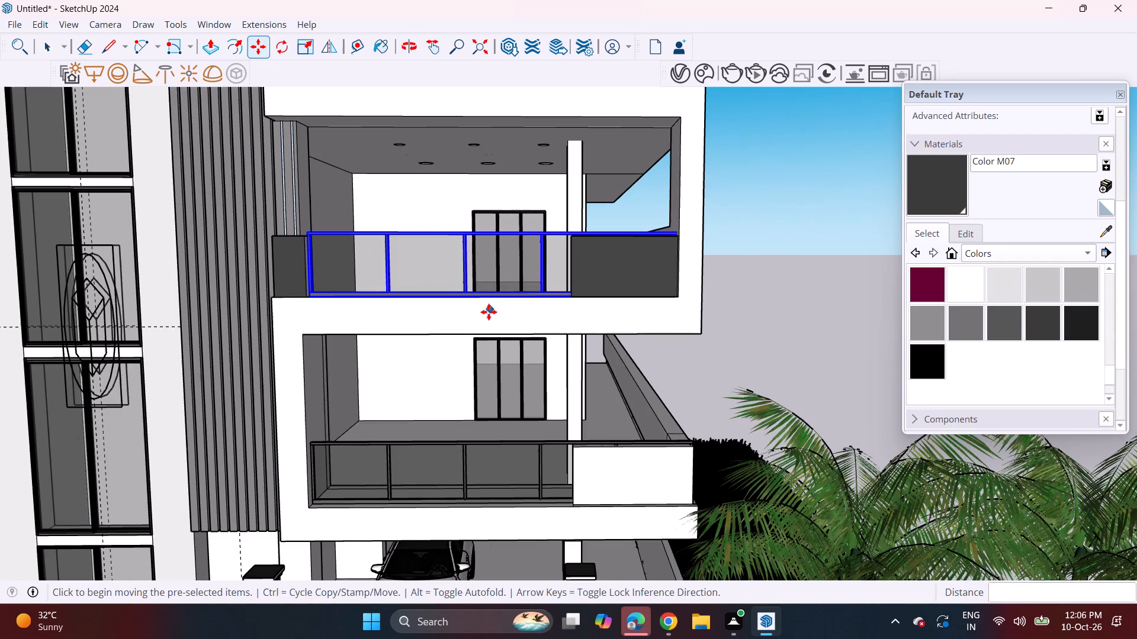
{"action": "middle_click_drag", "start_coordinate": [483, 253], "coordinate": [509, 364], "text": "shift"}
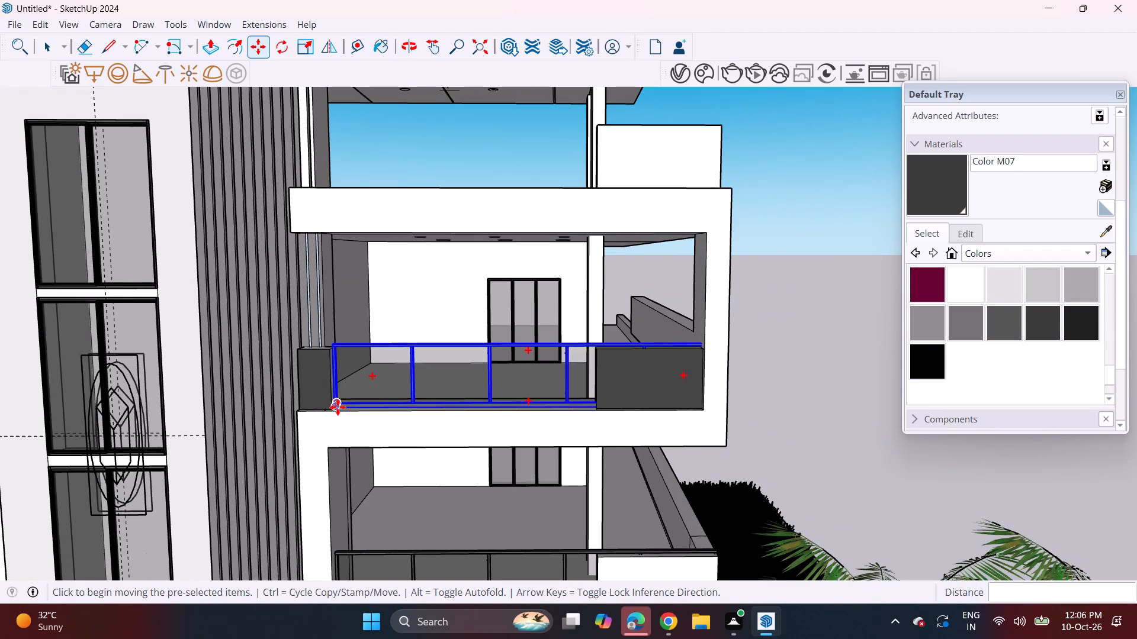
{"action": "left_click", "coordinate": [338, 407]}
{"action": "middle_click_drag", "start_coordinate": [301, 229], "coordinate": [330, 314]}
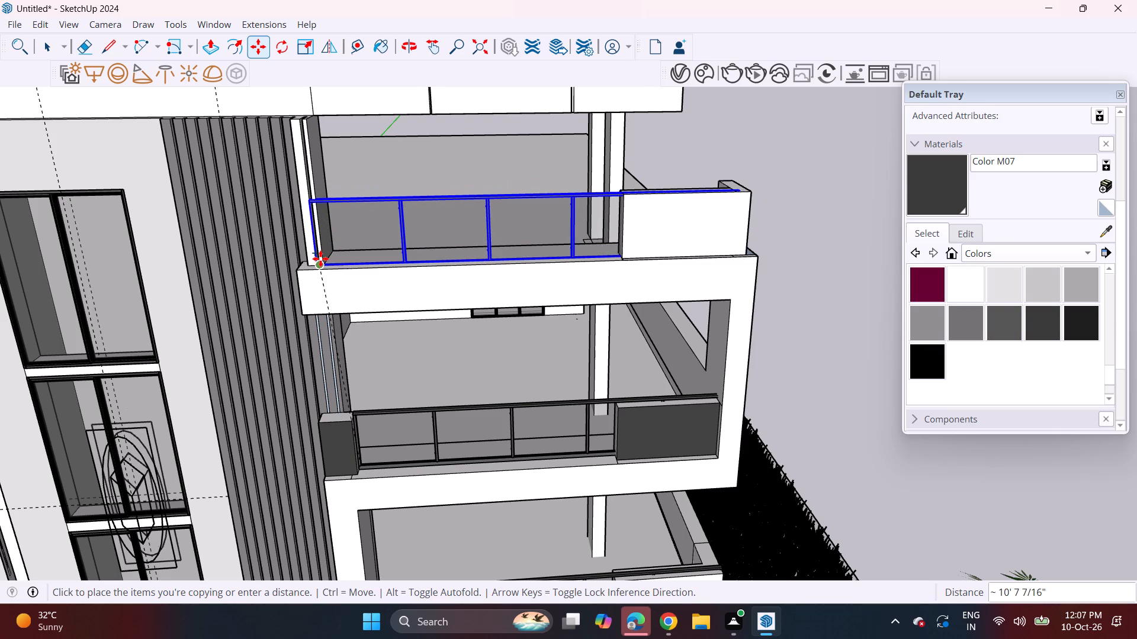
{"action": "left_click", "coordinate": [320, 259]}
{"action": "key", "text": "space"}
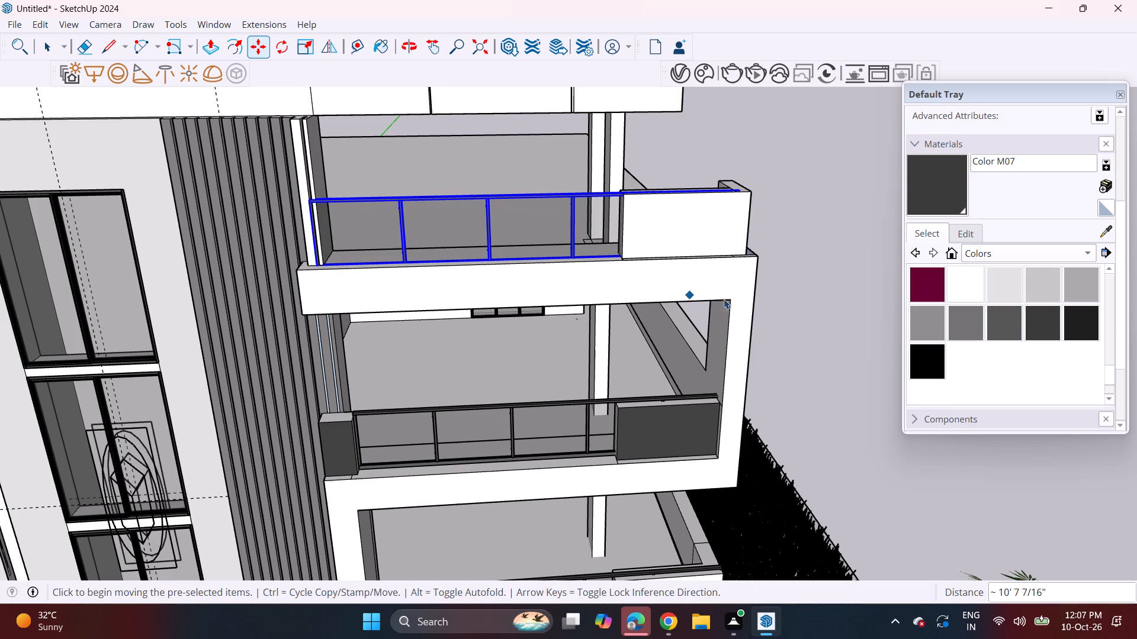
{"action": "left_click", "coordinate": [798, 284]}
Paint the band along the stair tower's top and the three front panels of the roof canopy with Color M07.
{"action": "middle_click_drag", "start_coordinate": [661, 325], "coordinate": [639, 255]}
{"action": "scroll", "coordinate": [592, 262], "scroll_direction": "down", "scroll_amount": 4}
{"action": "middle_click_drag", "start_coordinate": [586, 309], "coordinate": [566, 277]}
{"action": "scroll", "coordinate": [579, 281], "scroll_direction": "down", "scroll_amount": 3}
{"action": "middle_click_drag", "start_coordinate": [550, 343], "coordinate": [554, 328]}
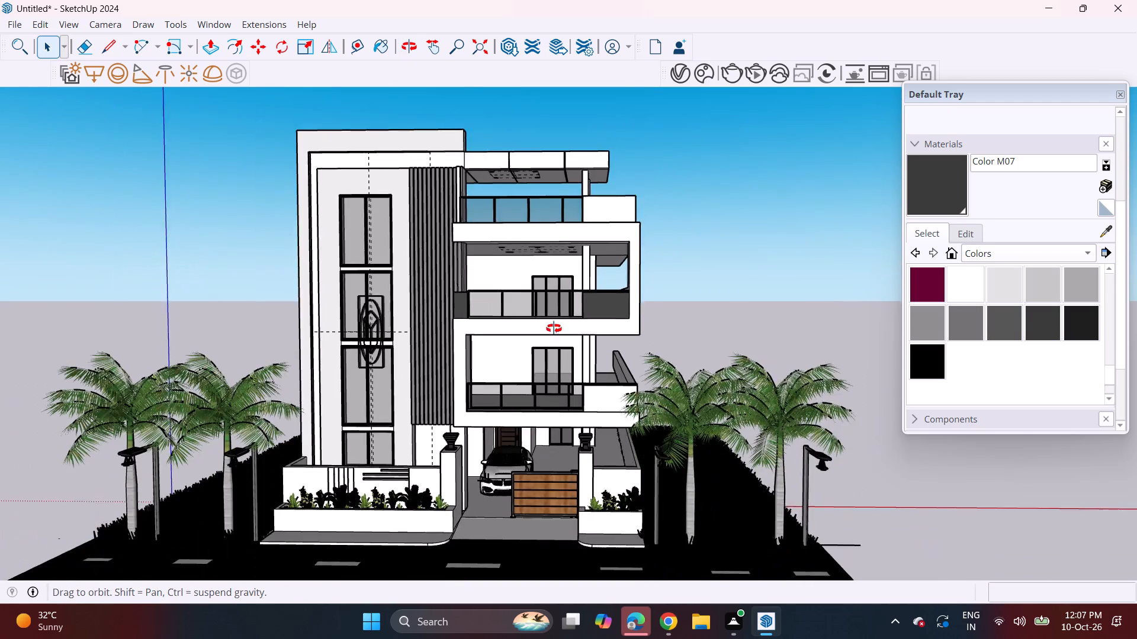
{"action": "middle_click_drag", "start_coordinate": [554, 328], "coordinate": [563, 318]}
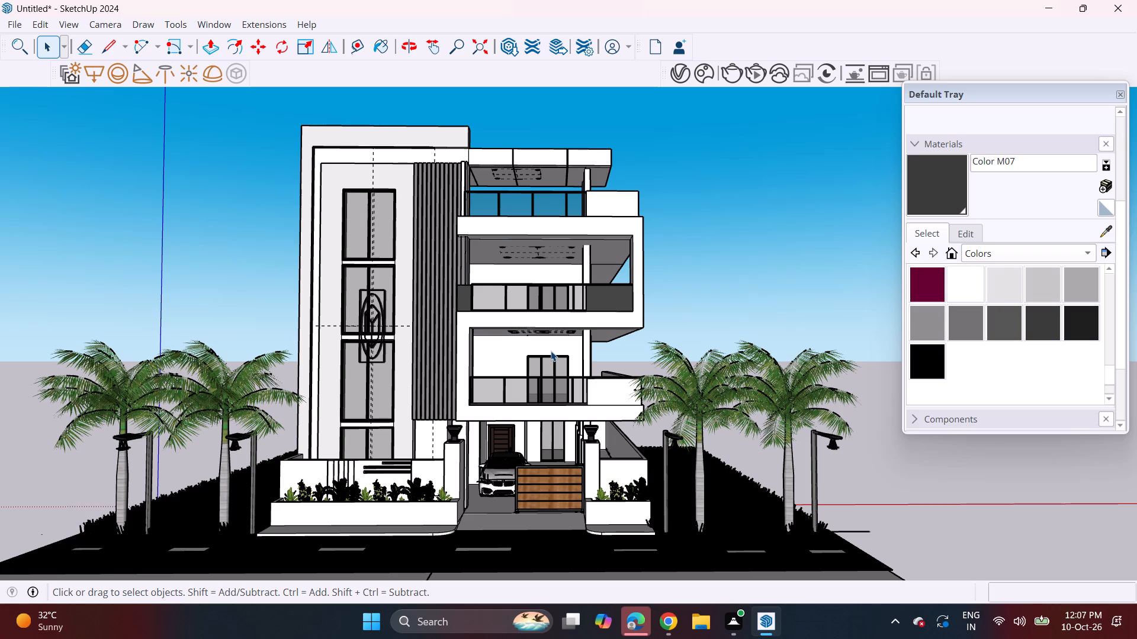
{"action": "left_click", "coordinate": [940, 195]}
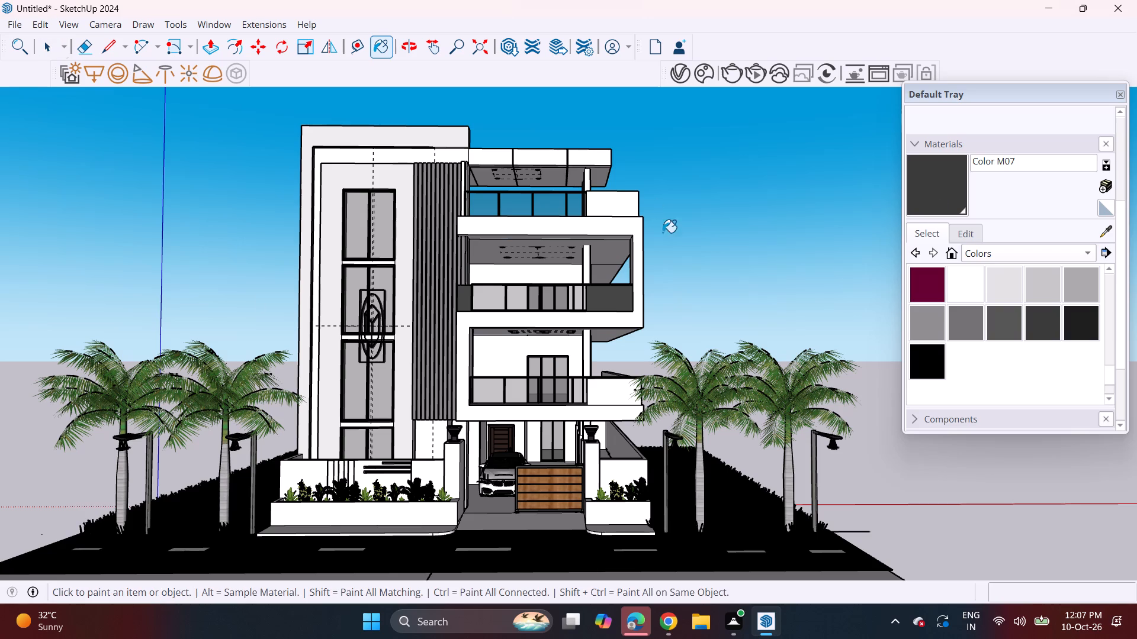
{"action": "scroll", "coordinate": [489, 192], "scroll_direction": "up", "scroll_amount": 2}
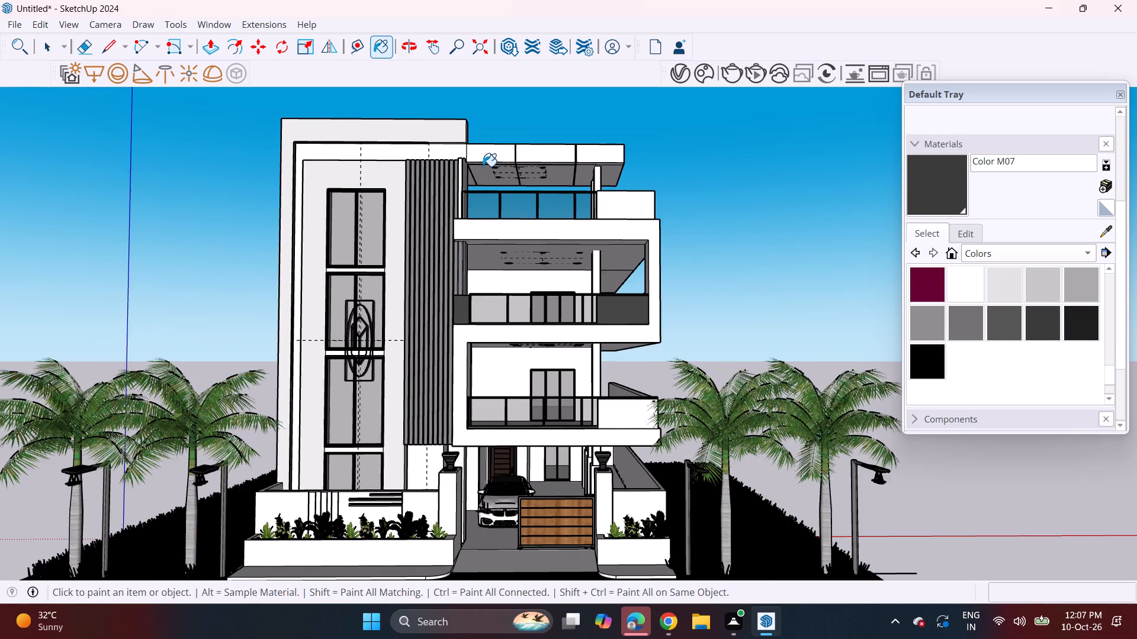
{"action": "scroll", "coordinate": [483, 158], "scroll_direction": "up", "scroll_amount": 3}
{"action": "left_click", "coordinate": [375, 151]}
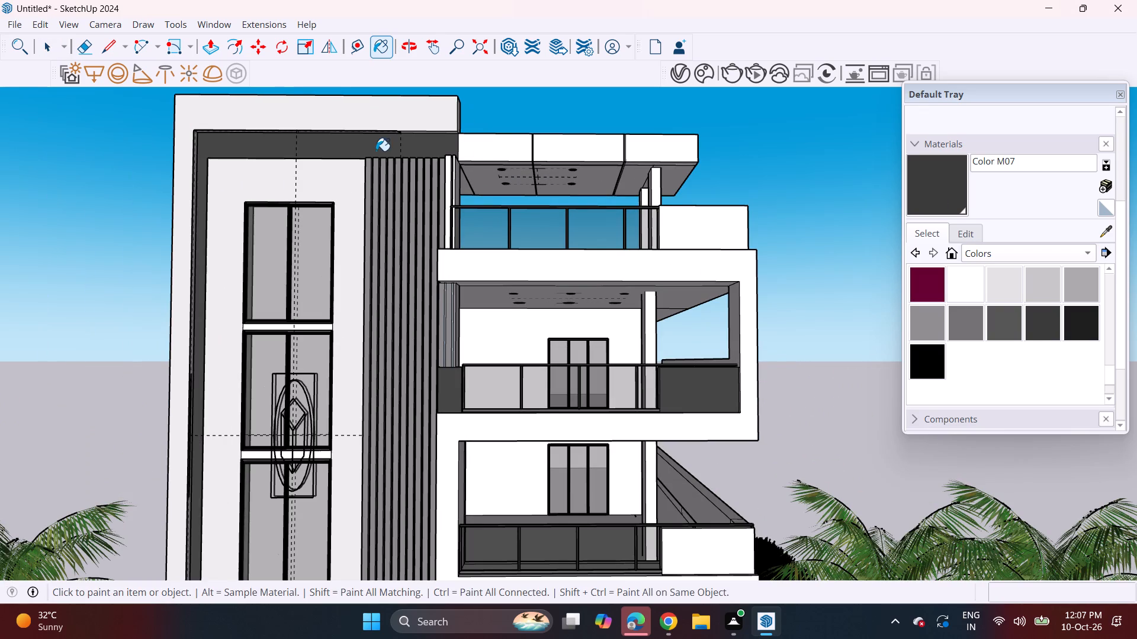
{"action": "left_click", "coordinate": [516, 154]}
{"action": "left_click_drag", "start_coordinate": [587, 146], "coordinate": [595, 148]}
{"action": "left_click", "coordinate": [670, 159]}
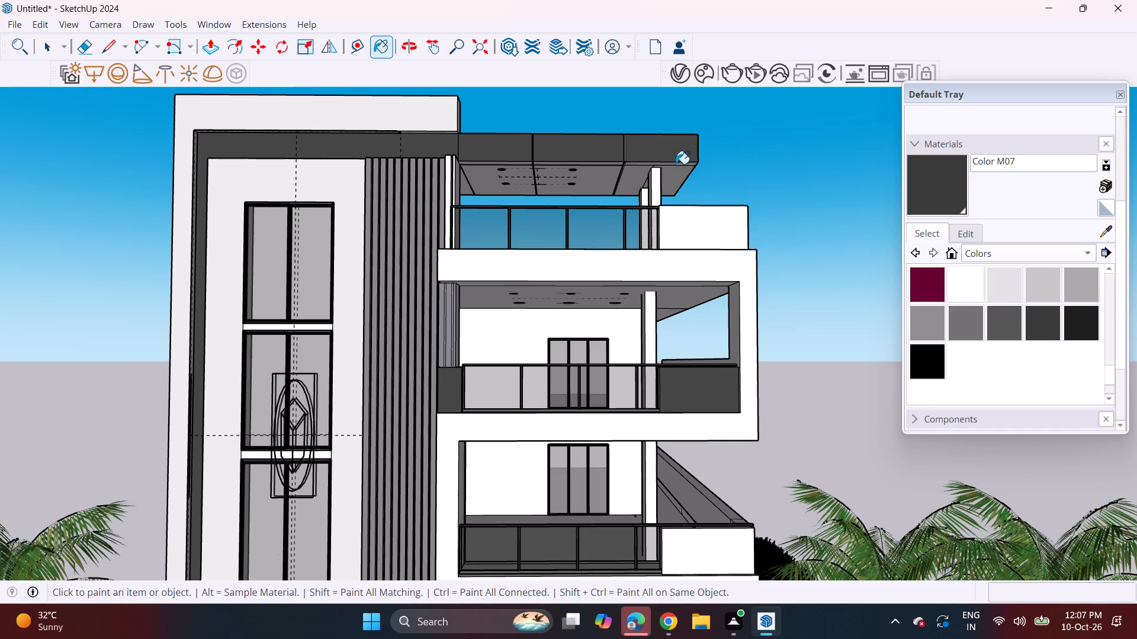
Paint the underside panels of the roof canopy above the top balcony with Color M07.
{"action": "left_click", "coordinate": [607, 182]}
{"action": "left_click", "coordinate": [483, 185]}
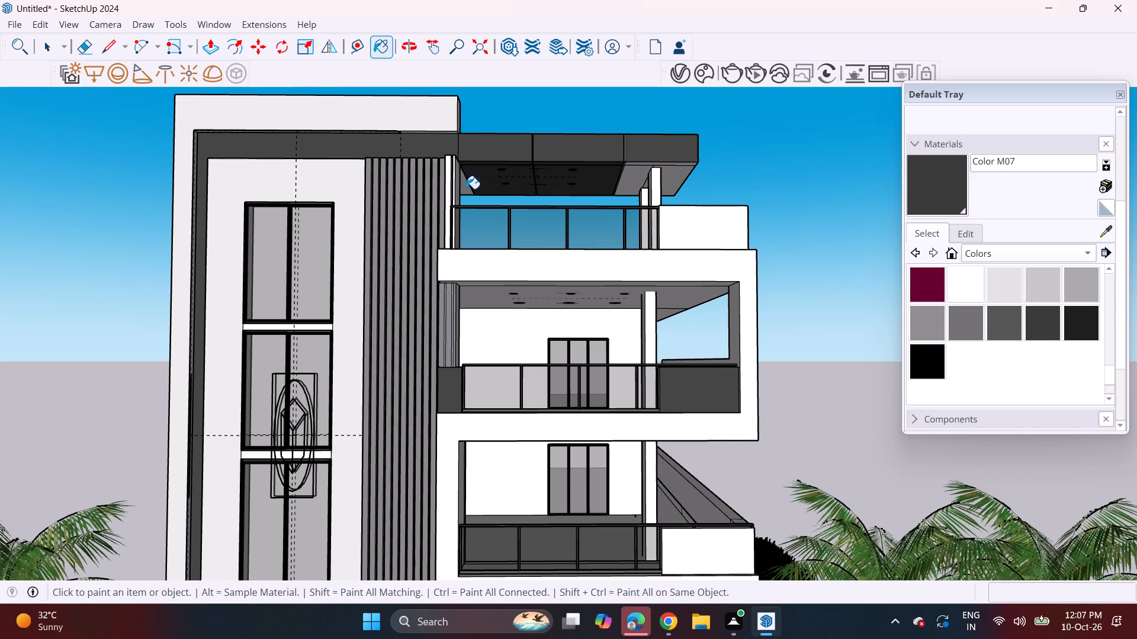
{"action": "left_click", "coordinate": [466, 189]}
{"action": "left_click", "coordinate": [630, 185]}
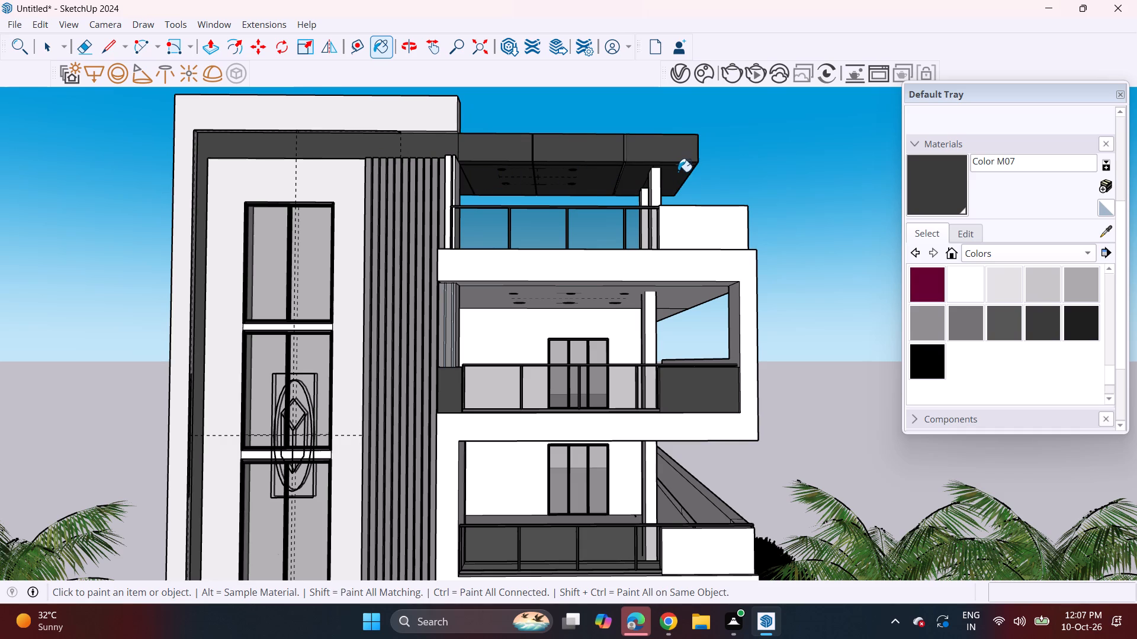
Paint the two narrow grooves between the canopy panels with Color M07, on both the front face and the underside.
{"action": "scroll", "coordinate": [608, 134], "scroll_direction": "up", "scroll_amount": 16}
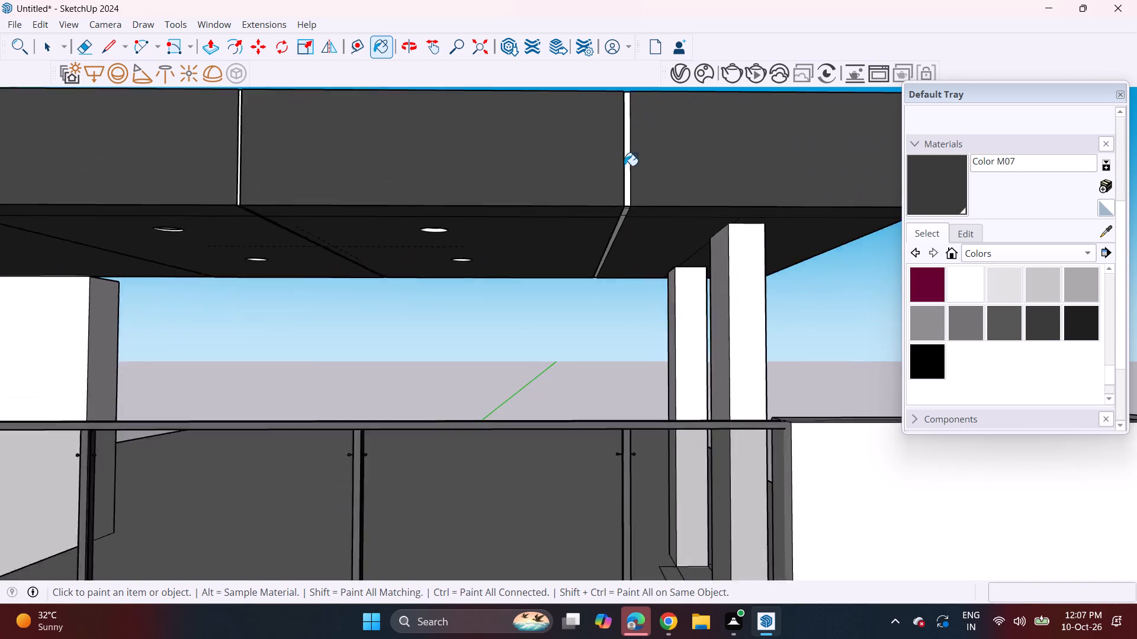
{"action": "scroll", "coordinate": [624, 166], "scroll_direction": "up", "scroll_amount": 2}
{"action": "double_click", "coordinate": [631, 170]}
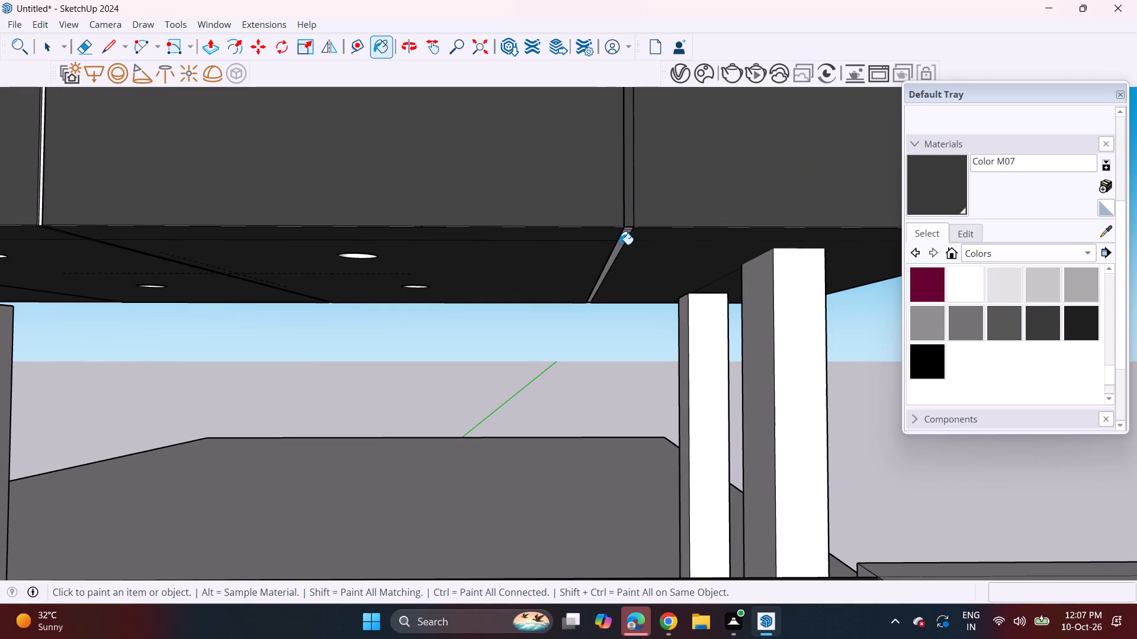
{"action": "left_click", "coordinate": [619, 244]}
{"action": "left_click", "coordinate": [628, 233]}
{"action": "scroll", "coordinate": [607, 232], "scroll_direction": "down", "scroll_amount": 4}
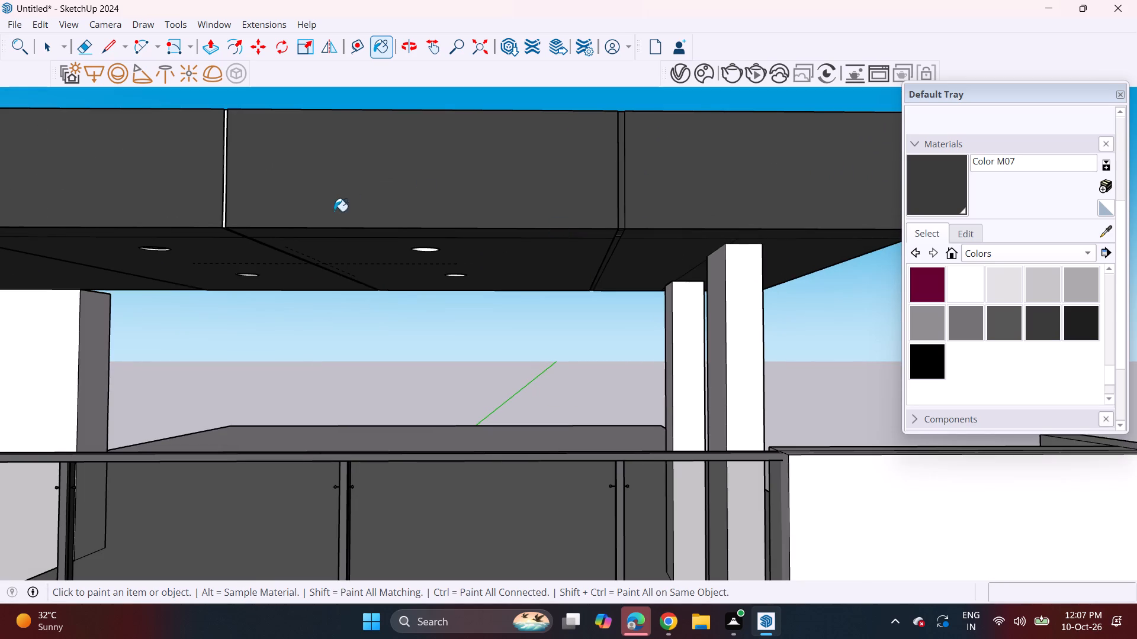
{"action": "middle_click_drag", "start_coordinate": [322, 208], "coordinate": [452, 259]}
{"action": "scroll", "coordinate": [367, 238], "scroll_direction": "up", "scroll_amount": 8}
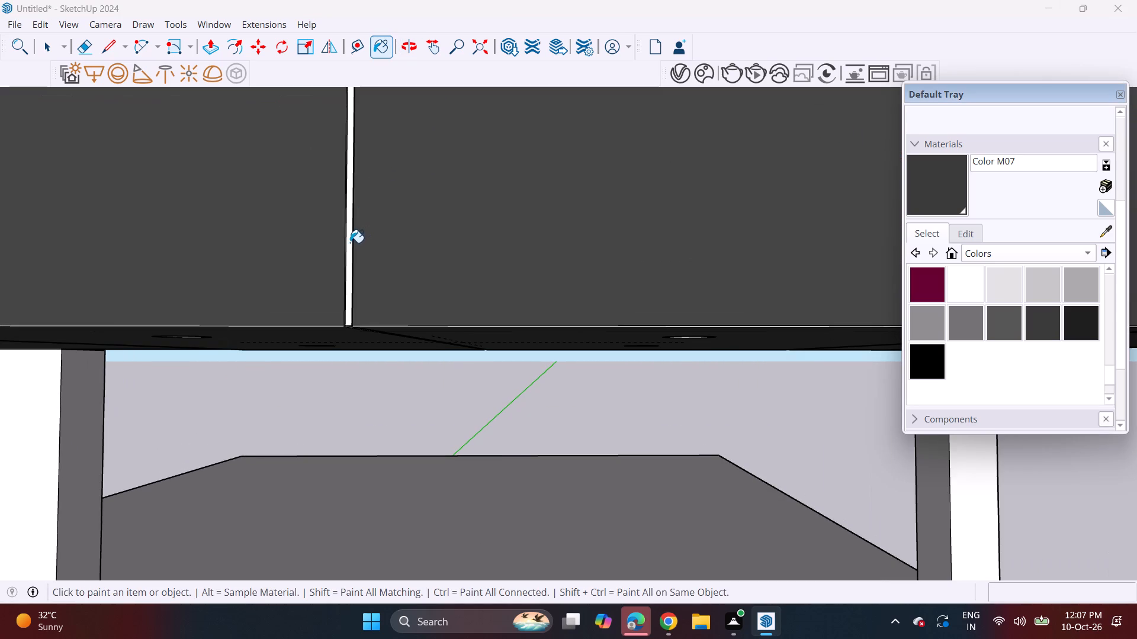
{"action": "left_click", "coordinate": [350, 243]}
{"action": "middle_click_drag", "start_coordinate": [378, 288], "coordinate": [385, 204]}
{"action": "left_click", "coordinate": [372, 285]}
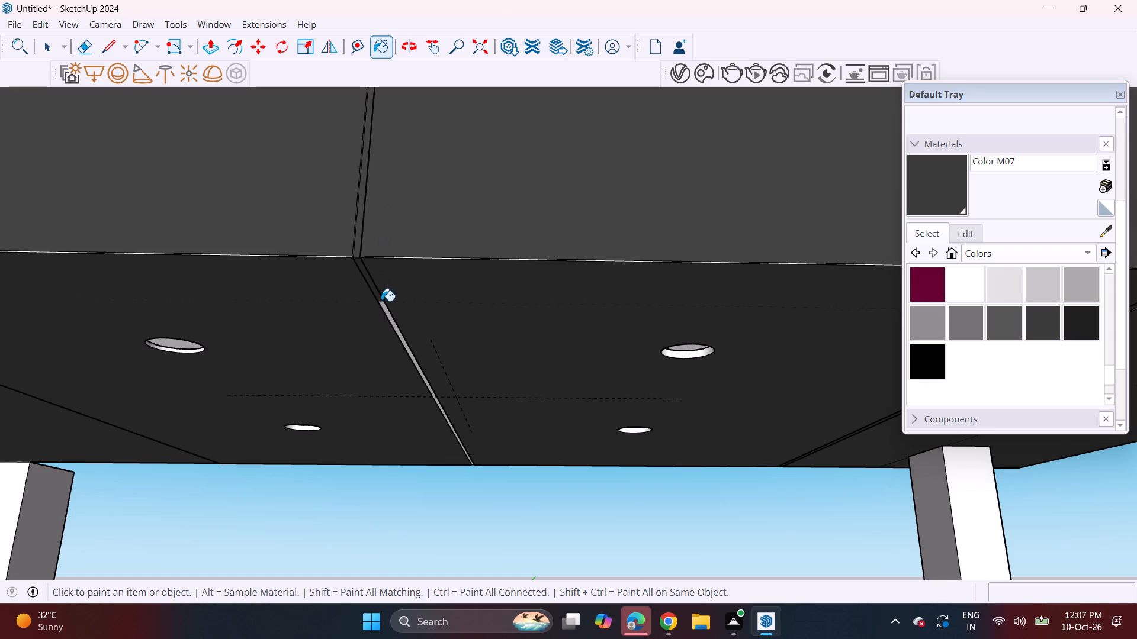
{"action": "left_click", "coordinate": [383, 305]}
{"action": "scroll", "coordinate": [394, 279], "scroll_direction": "down", "scroll_amount": 19}
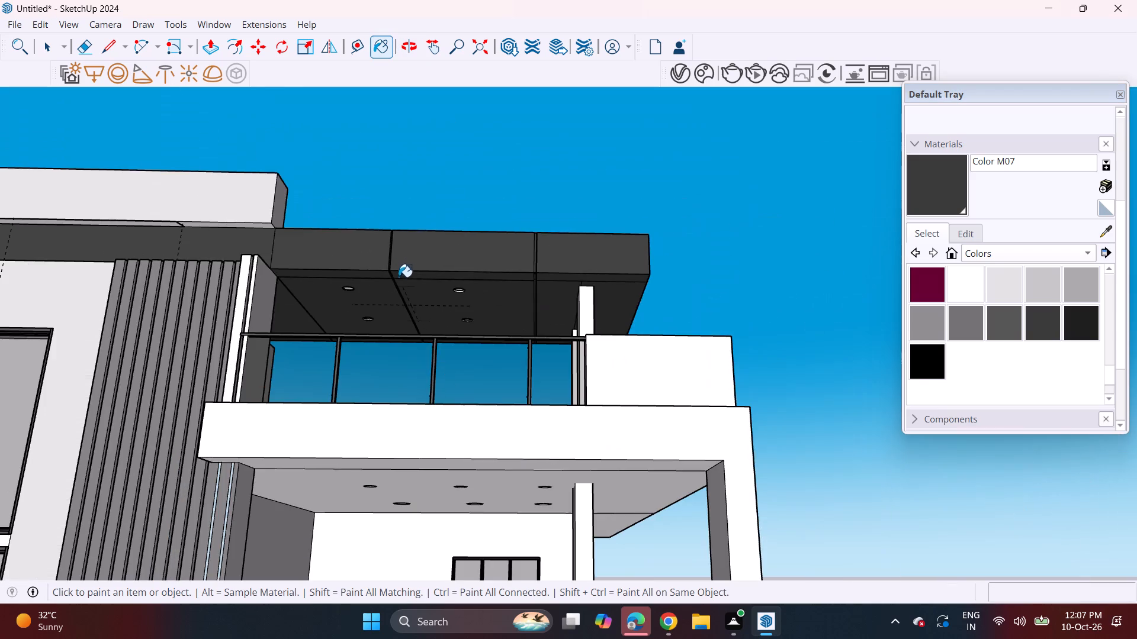
Sample the vertical slats' grey, [Color M05]1, and paint the two white strips beside the top balcony with it.
{"action": "middle_click_drag", "start_coordinate": [369, 299], "coordinate": [436, 269], "text": "shift"}
{"action": "middle_click_drag", "start_coordinate": [426, 262], "coordinate": [455, 350]}
{"action": "scroll", "coordinate": [317, 344], "scroll_direction": "up", "scroll_amount": 3}
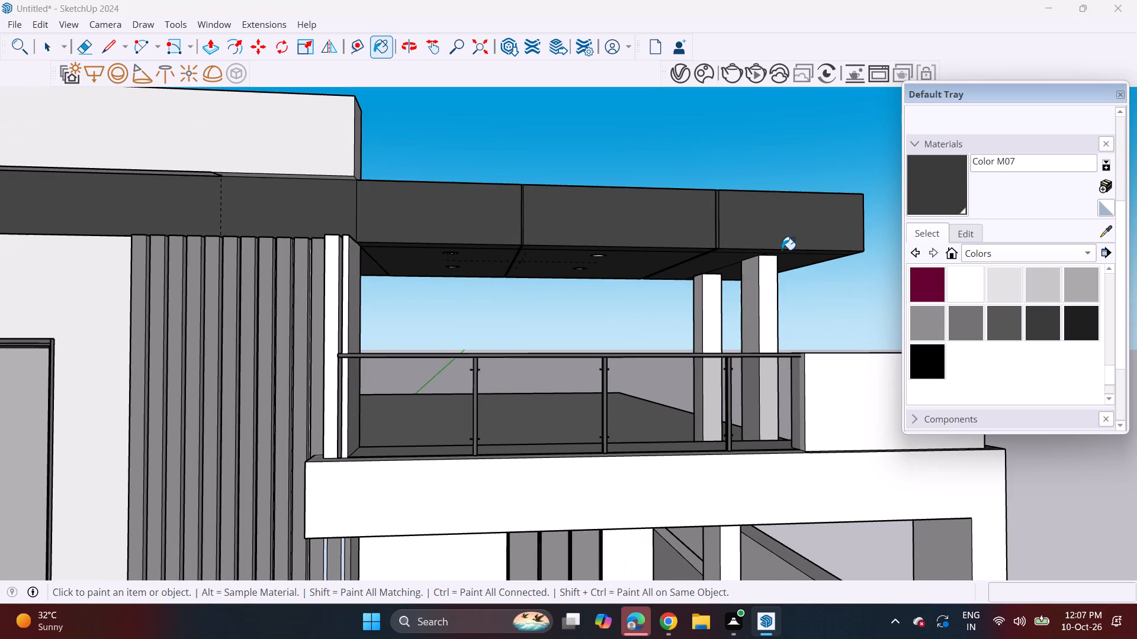
{"action": "left_click", "coordinate": [1110, 229]}
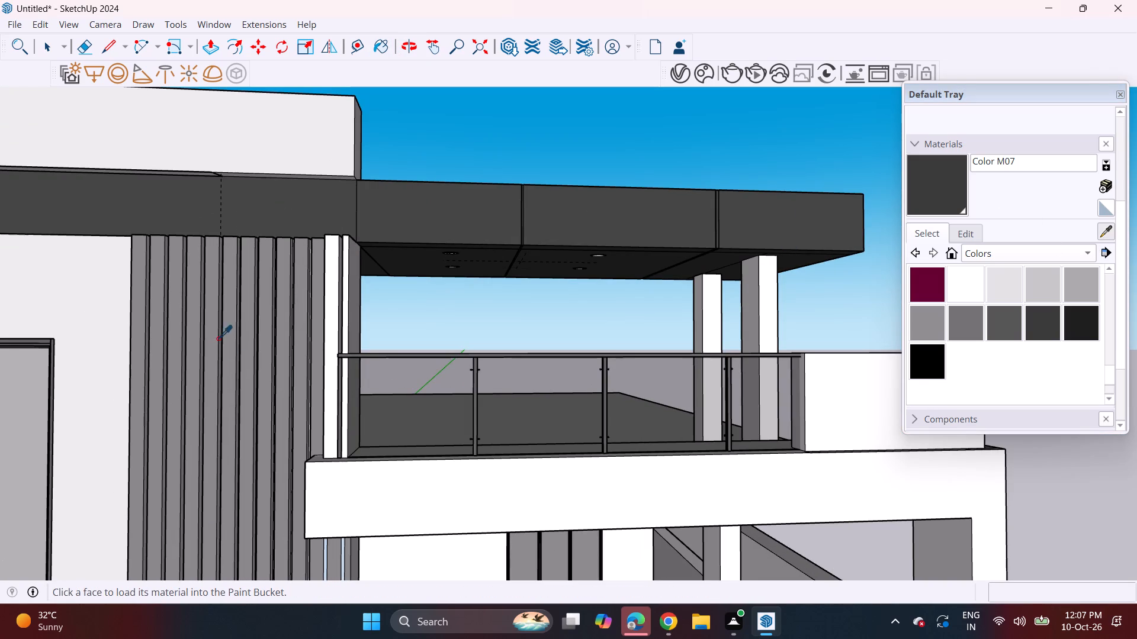
{"action": "left_click", "coordinate": [233, 329]}
{"action": "left_click", "coordinate": [328, 302]}
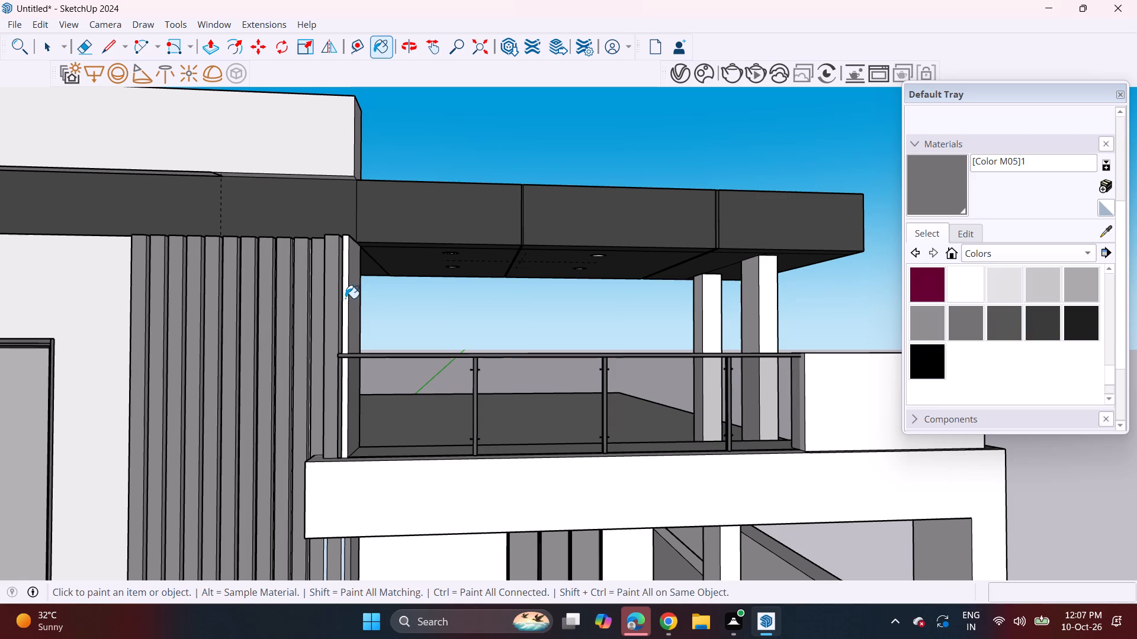
{"action": "left_click", "coordinate": [345, 298]}
Sample Color M07 from the middle balcony's dark parapet and paint the lower section of the carport's front column with it.
{"action": "middle_click_drag", "start_coordinate": [384, 358], "coordinate": [383, 349]}
{"action": "scroll", "coordinate": [383, 345], "scroll_direction": "down", "scroll_amount": 4}
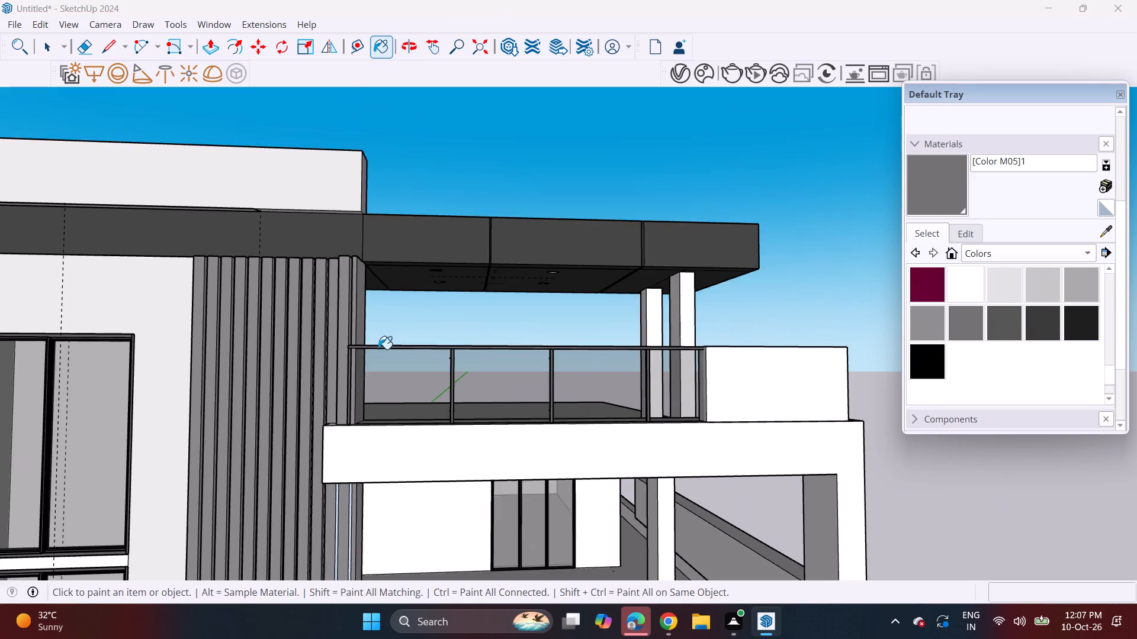
{"action": "scroll", "coordinate": [378, 349], "scroll_direction": "down", "scroll_amount": 8}
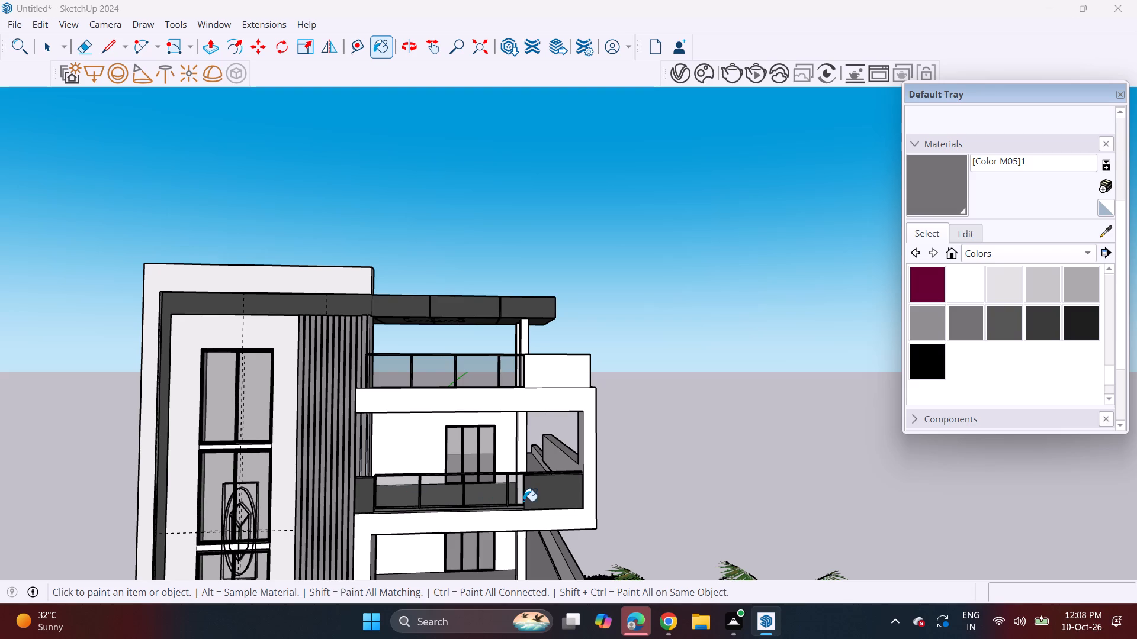
{"action": "middle_click_drag", "start_coordinate": [535, 488], "coordinate": [557, 257], "text": "shift"}
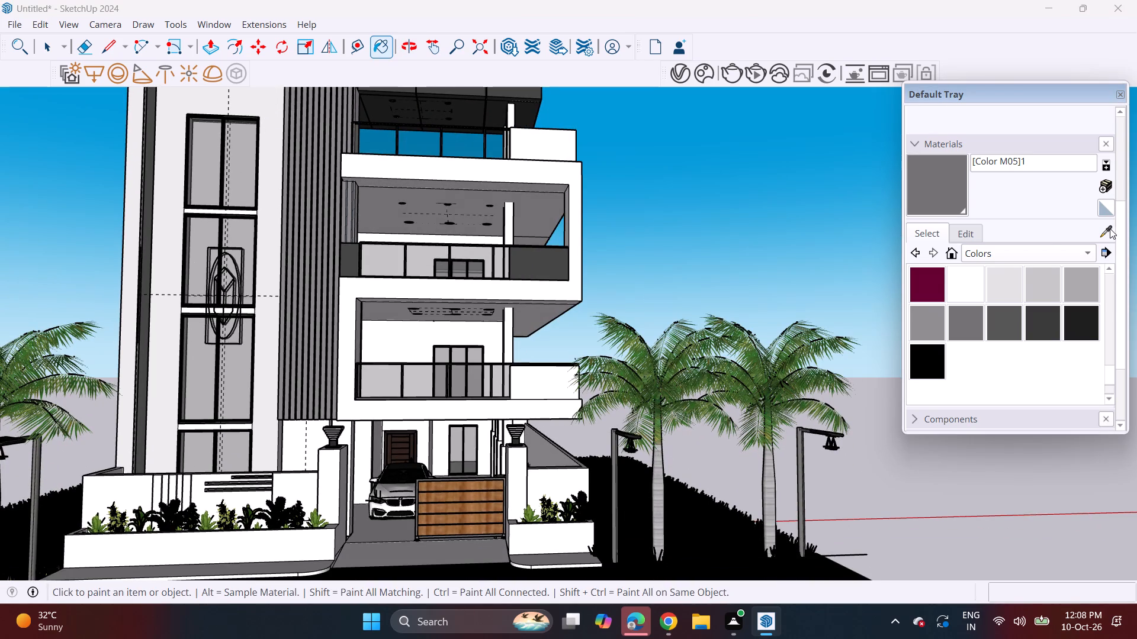
{"action": "left_click", "coordinate": [1110, 228]}
{"action": "left_click", "coordinate": [551, 261]}
{"action": "middle_click_drag", "start_coordinate": [471, 475], "coordinate": [543, 484]}
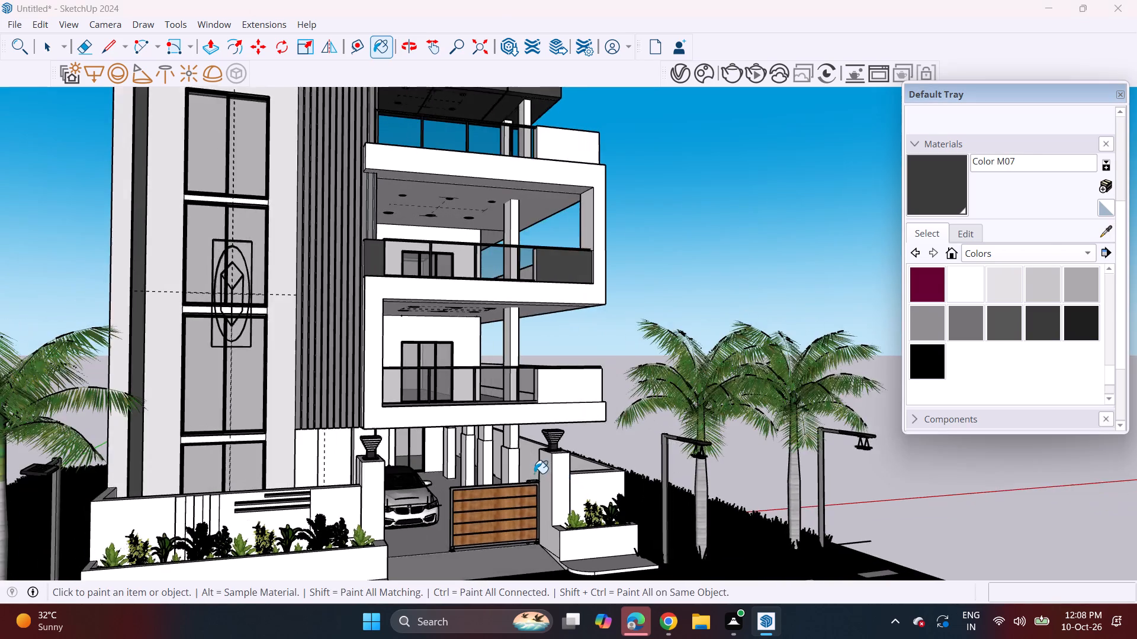
{"action": "scroll", "coordinate": [528, 470], "scroll_direction": "up", "scroll_amount": 9}
{"action": "left_click", "coordinate": [503, 450]}
{"action": "left_click", "coordinate": [515, 452]}
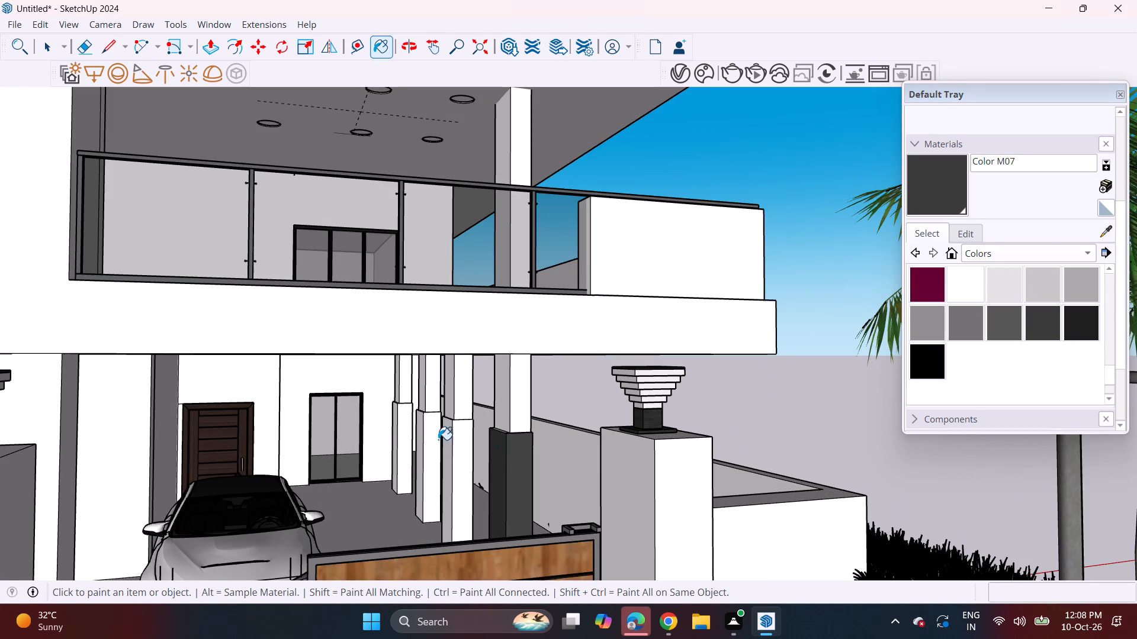
Paint the lower sections of the three remaining carport columns with Color M07, then leave the paint command.
{"action": "left_click", "coordinate": [461, 446]}
{"action": "left_click", "coordinate": [451, 444]}
{"action": "left_click", "coordinate": [433, 436]}
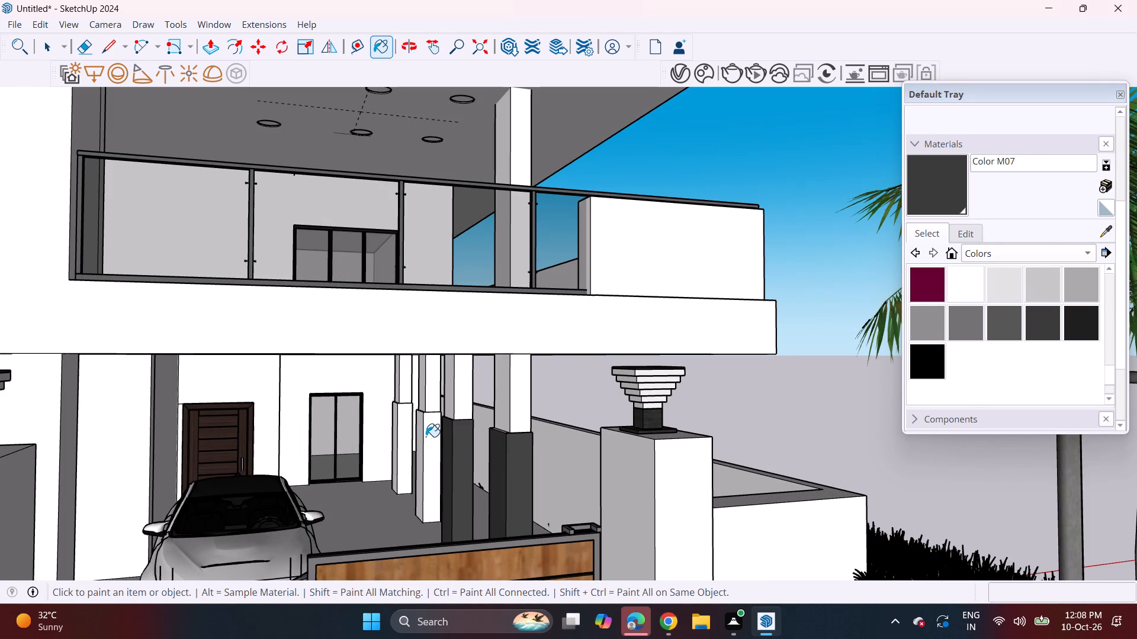
{"action": "left_click", "coordinate": [418, 439]}
{"action": "scroll", "coordinate": [410, 431], "scroll_direction": "up", "scroll_amount": 4}
{"action": "left_click", "coordinate": [398, 424]}
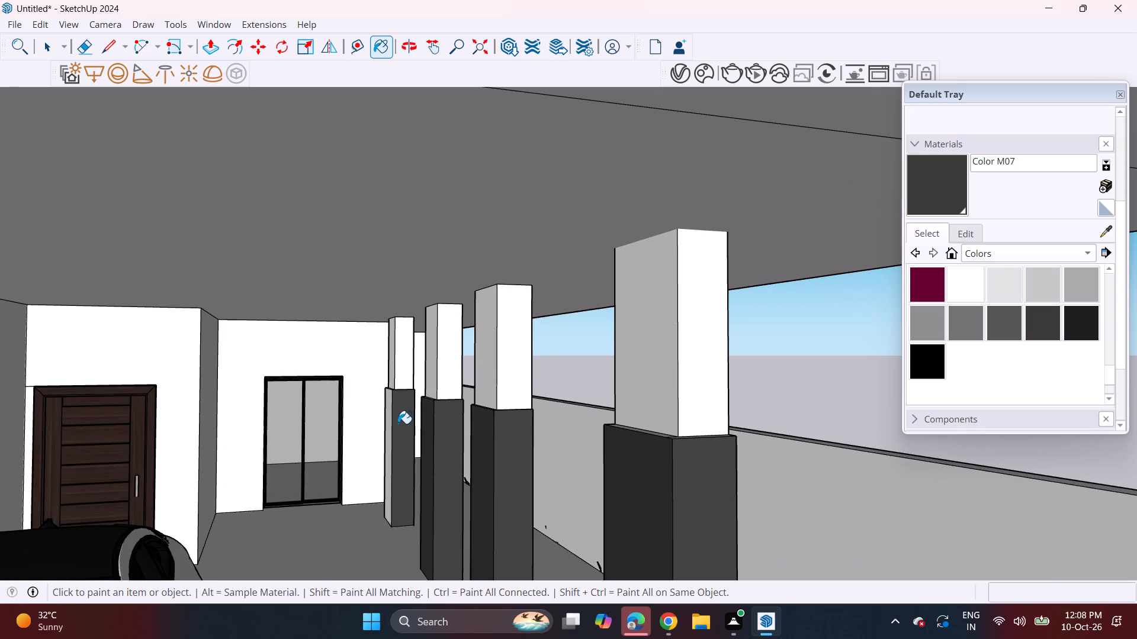
{"action": "left_click", "coordinate": [390, 426]}
{"action": "middle_click_drag", "start_coordinate": [434, 446], "coordinate": [399, 446]}
{"action": "scroll", "coordinate": [399, 438], "scroll_direction": "down", "scroll_amount": 3}
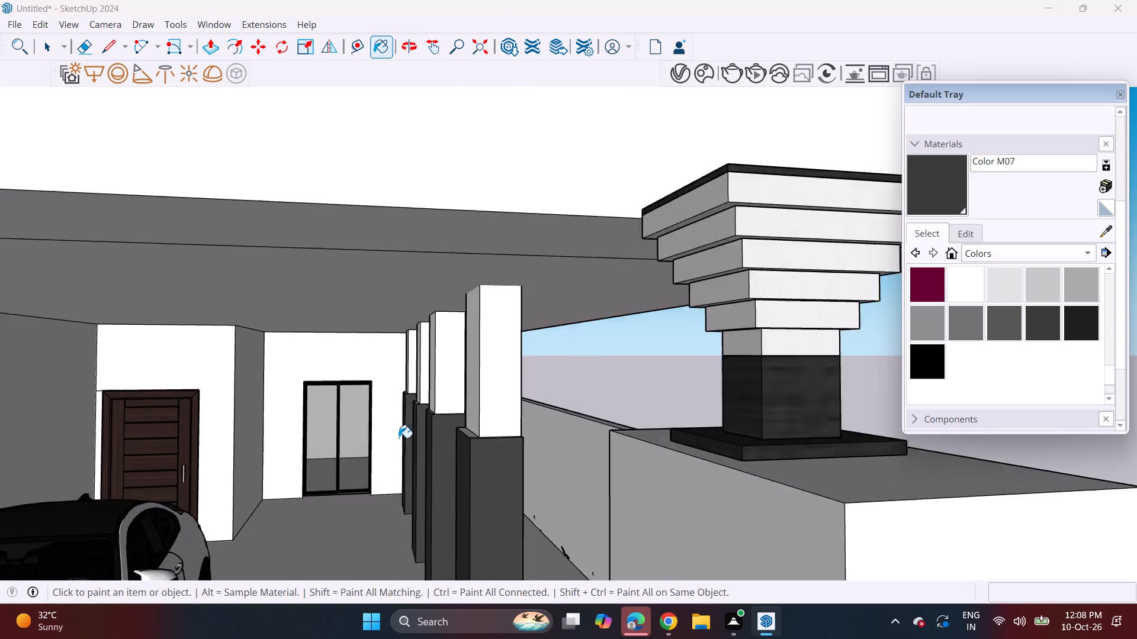
{"action": "scroll", "coordinate": [399, 438], "scroll_direction": "down", "scroll_amount": 4}
{"action": "middle_click_drag", "start_coordinate": [364, 476], "coordinate": [459, 423], "text": "shift"}
{"action": "key", "text": "space"}
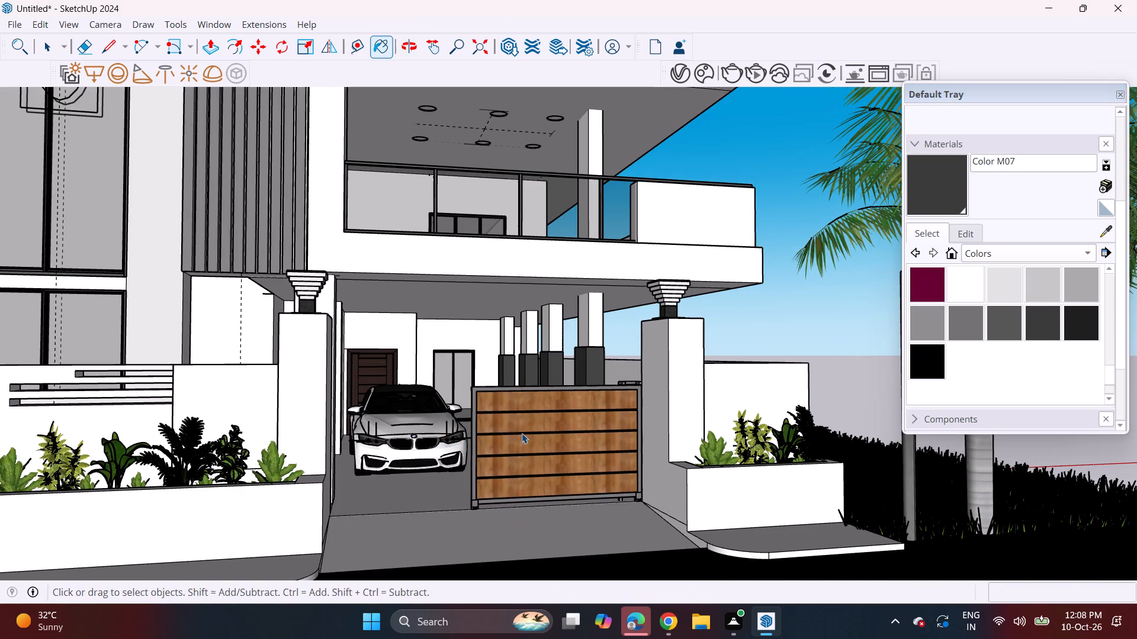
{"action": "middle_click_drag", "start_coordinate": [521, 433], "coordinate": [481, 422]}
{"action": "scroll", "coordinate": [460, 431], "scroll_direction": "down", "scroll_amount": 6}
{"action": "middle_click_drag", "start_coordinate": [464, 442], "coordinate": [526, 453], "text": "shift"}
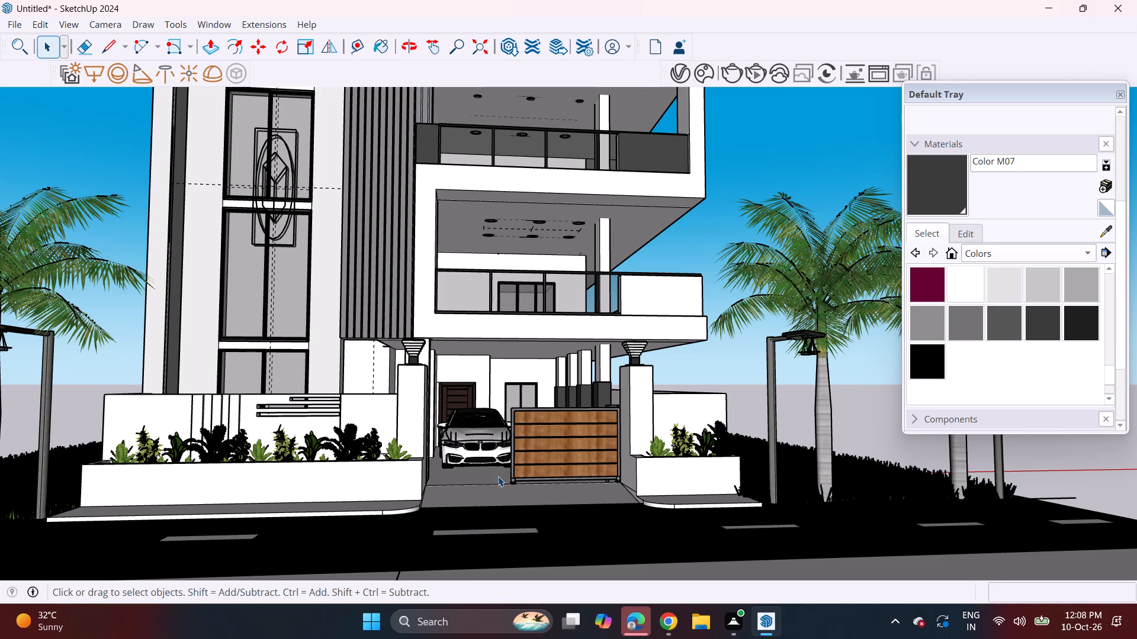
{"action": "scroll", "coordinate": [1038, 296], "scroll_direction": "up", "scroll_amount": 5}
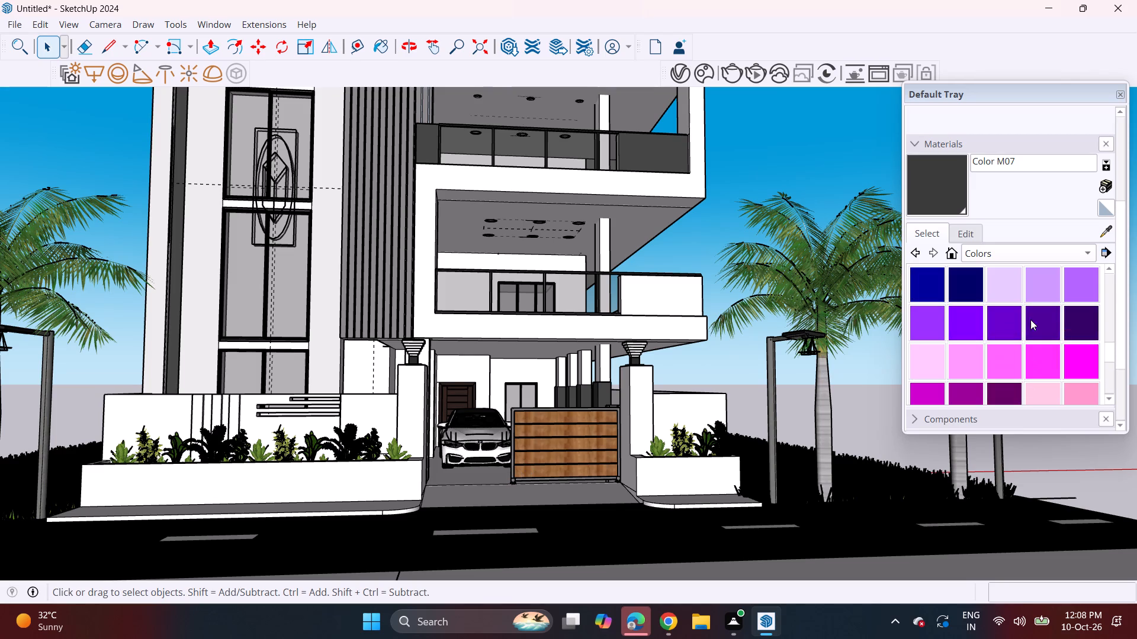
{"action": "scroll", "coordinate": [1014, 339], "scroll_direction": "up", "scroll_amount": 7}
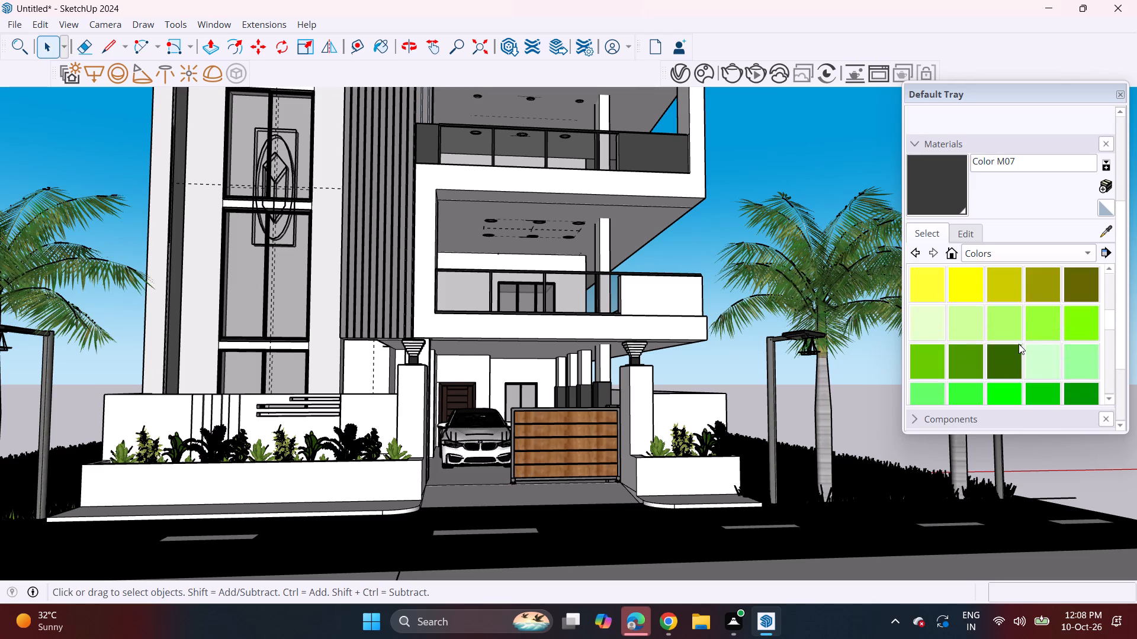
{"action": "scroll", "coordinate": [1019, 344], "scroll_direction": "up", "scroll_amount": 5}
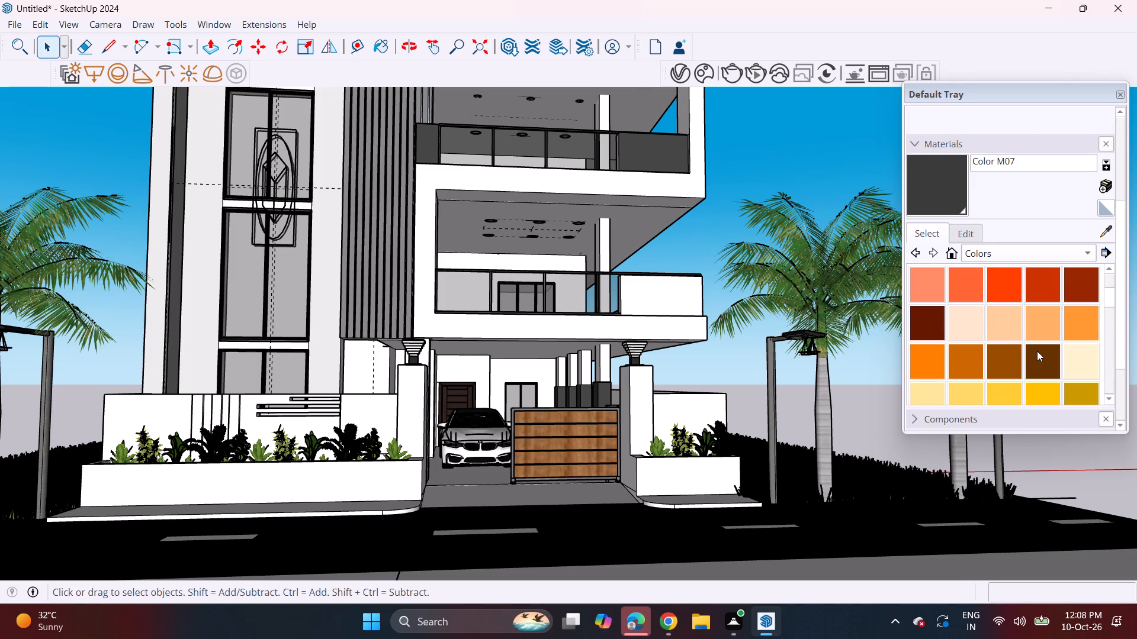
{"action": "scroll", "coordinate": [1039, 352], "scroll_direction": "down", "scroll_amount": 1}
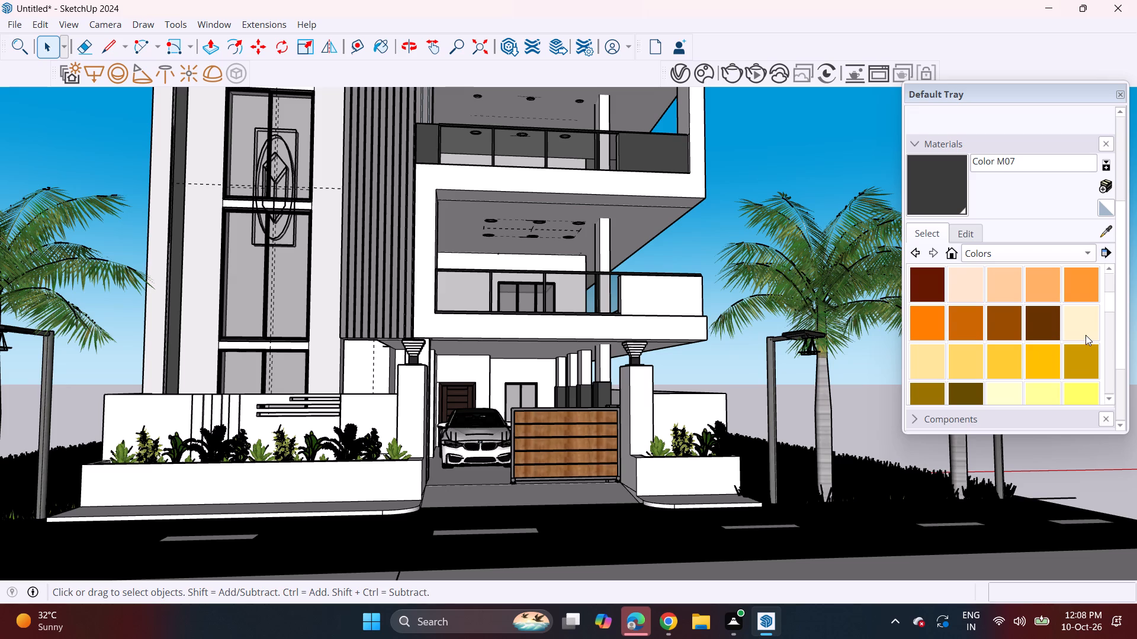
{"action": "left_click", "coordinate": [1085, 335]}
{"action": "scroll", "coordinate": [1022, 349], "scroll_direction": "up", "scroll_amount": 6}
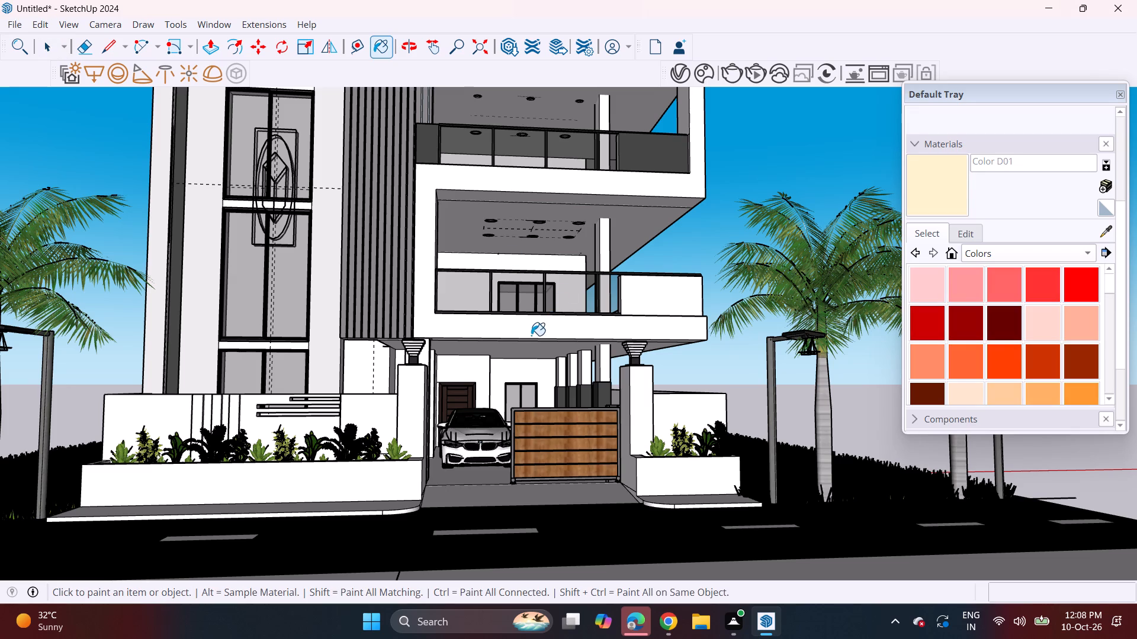
Sample Color M02 from the window tower's facade and paint the balcony frames and the top and lowest balcony parapets with it.
{"action": "scroll", "coordinate": [526, 330], "scroll_direction": "down", "scroll_amount": 2}
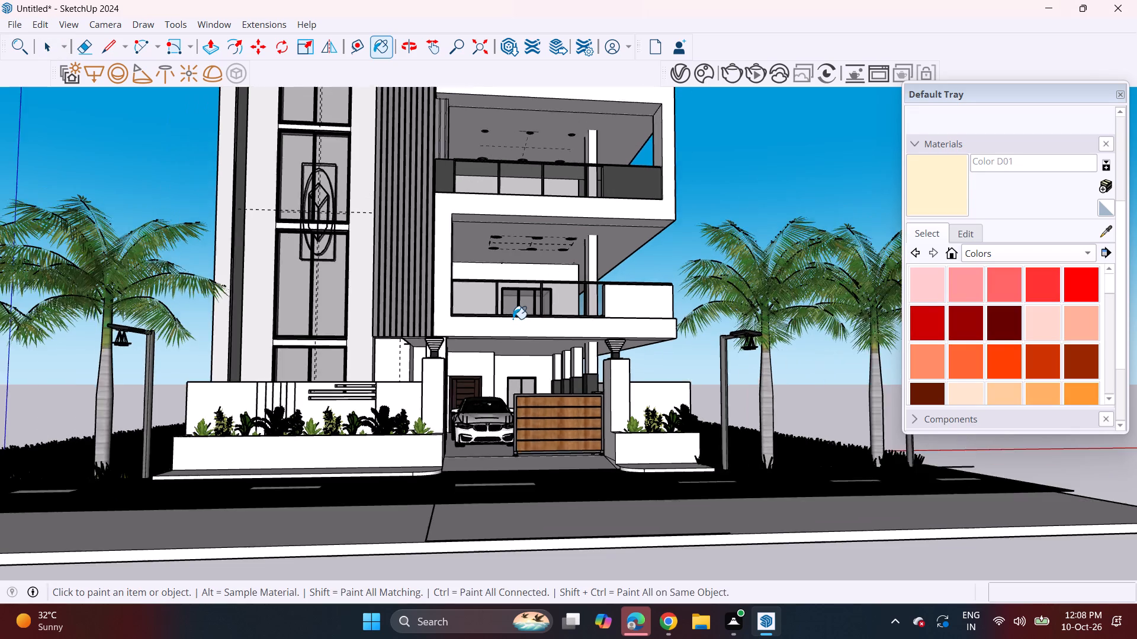
{"action": "scroll", "coordinate": [513, 319], "scroll_direction": "down", "scroll_amount": 3}
{"action": "middle_click_drag", "start_coordinate": [519, 326], "coordinate": [525, 377], "text": "shift"}
{"action": "middle_click_drag", "start_coordinate": [537, 383], "coordinate": [504, 396]}
{"action": "left_click", "coordinate": [1109, 230]}
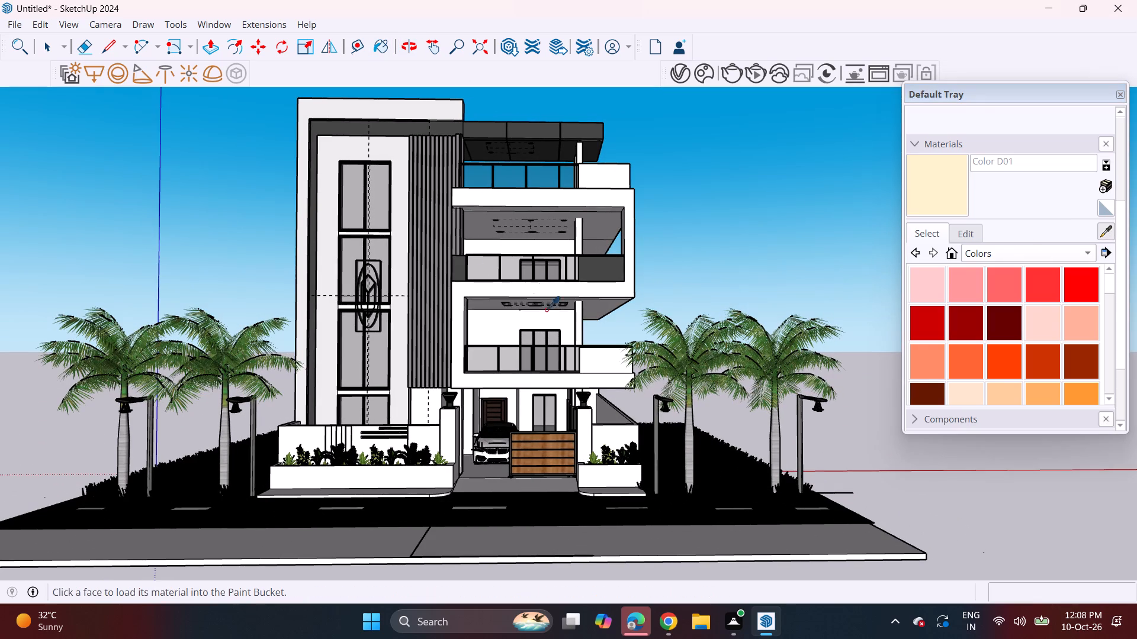
{"action": "left_click", "coordinate": [381, 148]}
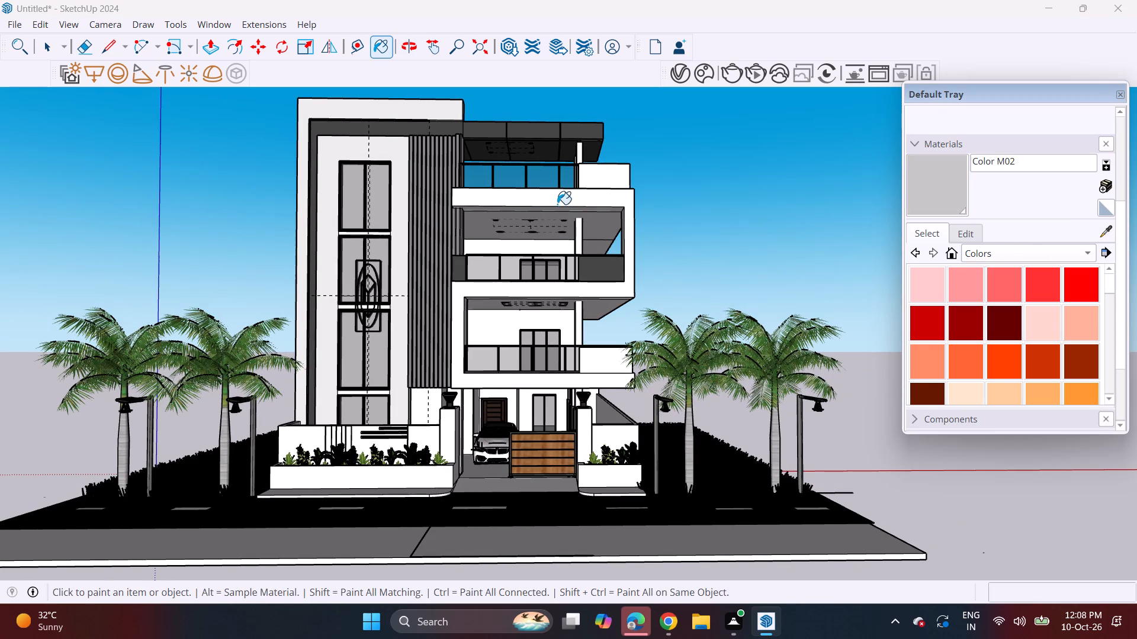
{"action": "left_click", "coordinate": [557, 204]}
{"action": "left_click", "coordinate": [610, 181]}
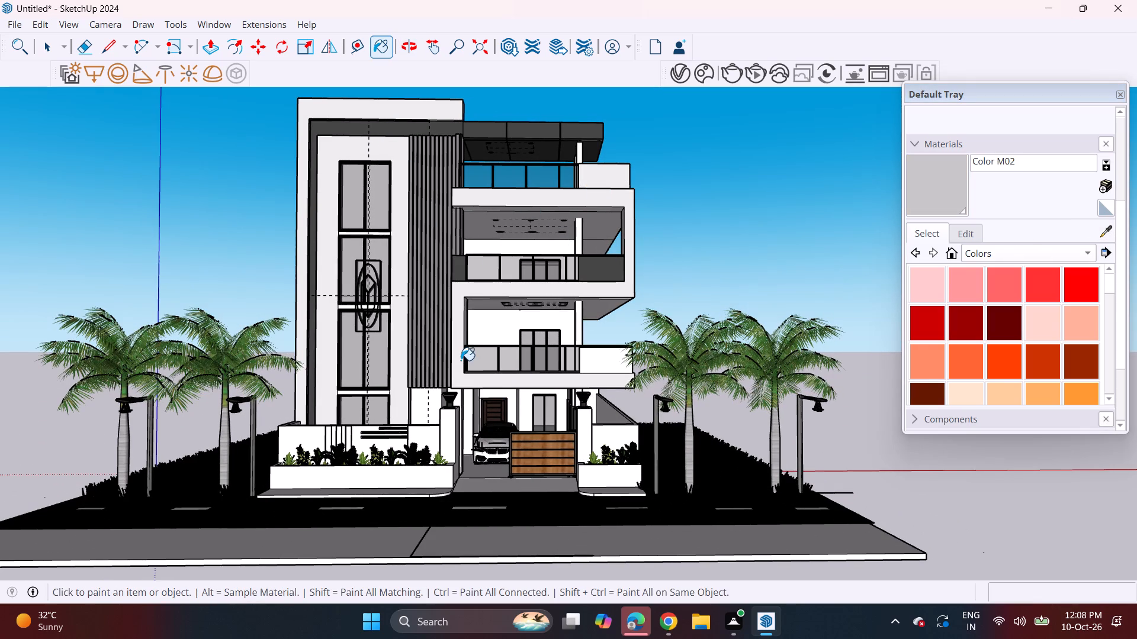
{"action": "left_click", "coordinate": [461, 360]}
{"action": "left_click", "coordinate": [602, 365]}
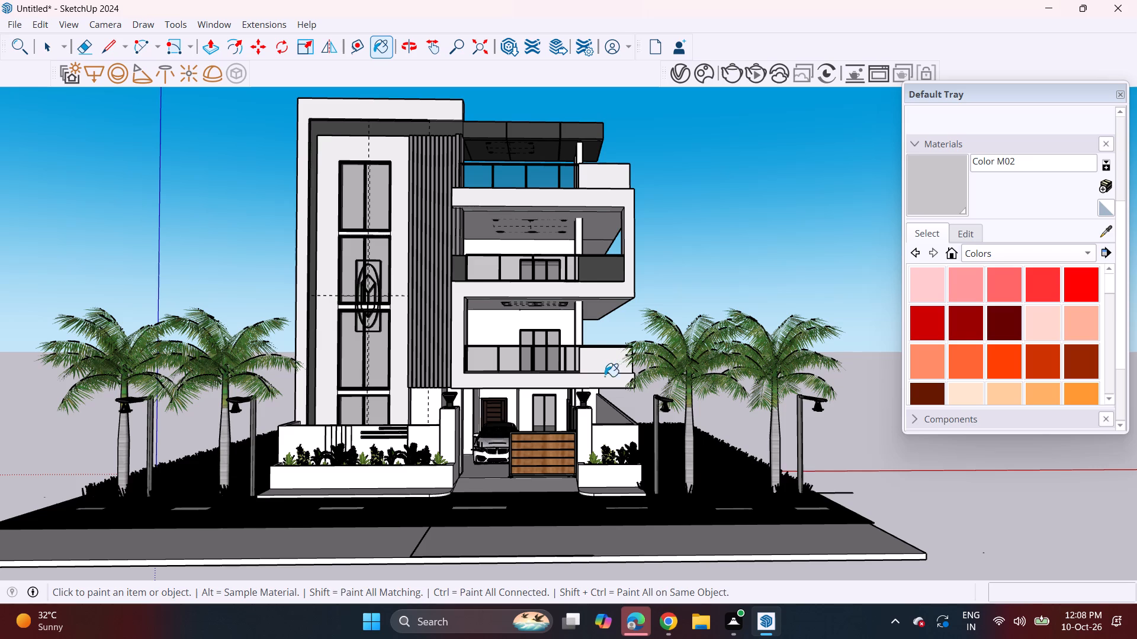
Paint the plain wall section, gate pillar and long planter front left of the driveway with Color M02.
{"action": "scroll", "coordinate": [600, 425], "scroll_direction": "up", "scroll_amount": 3}
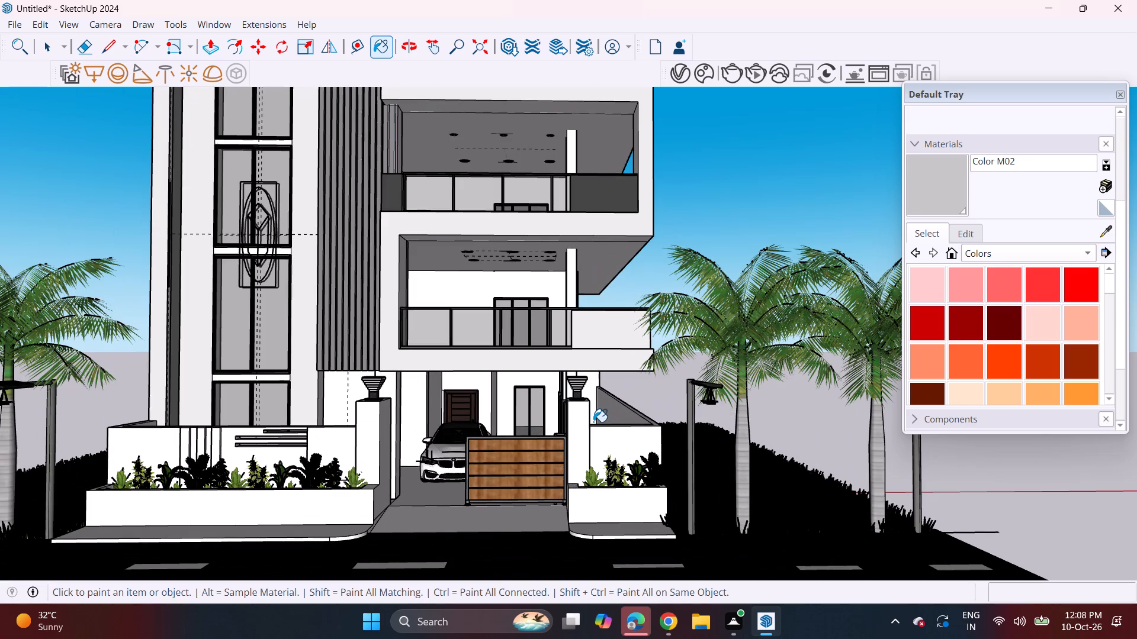
{"action": "left_click", "coordinate": [336, 456]}
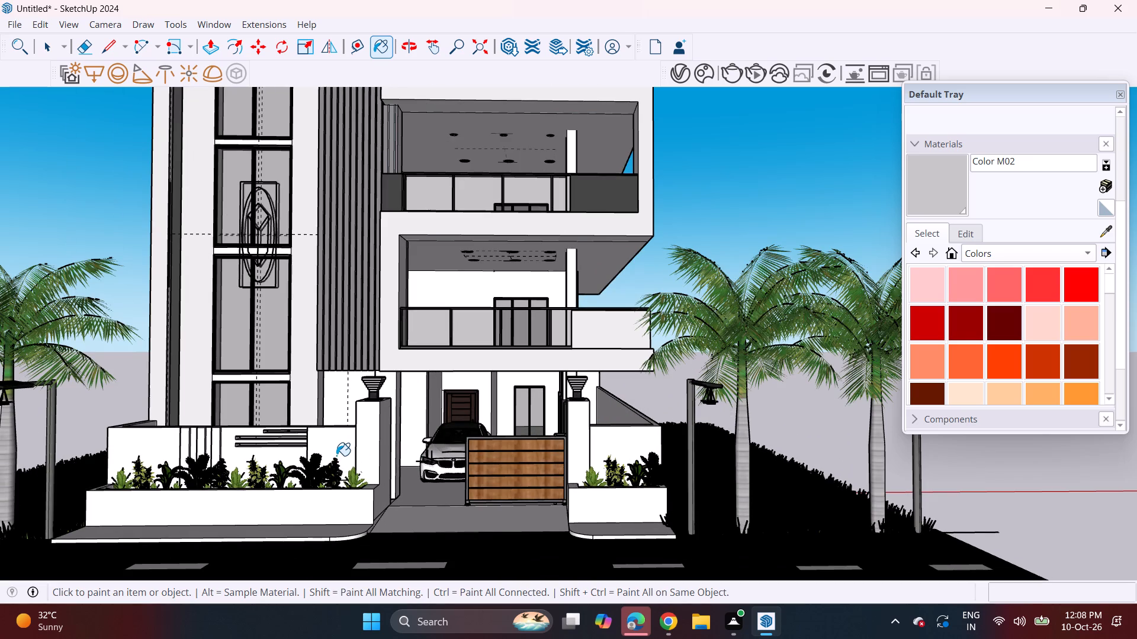
{"action": "left_click", "coordinate": [388, 432]}
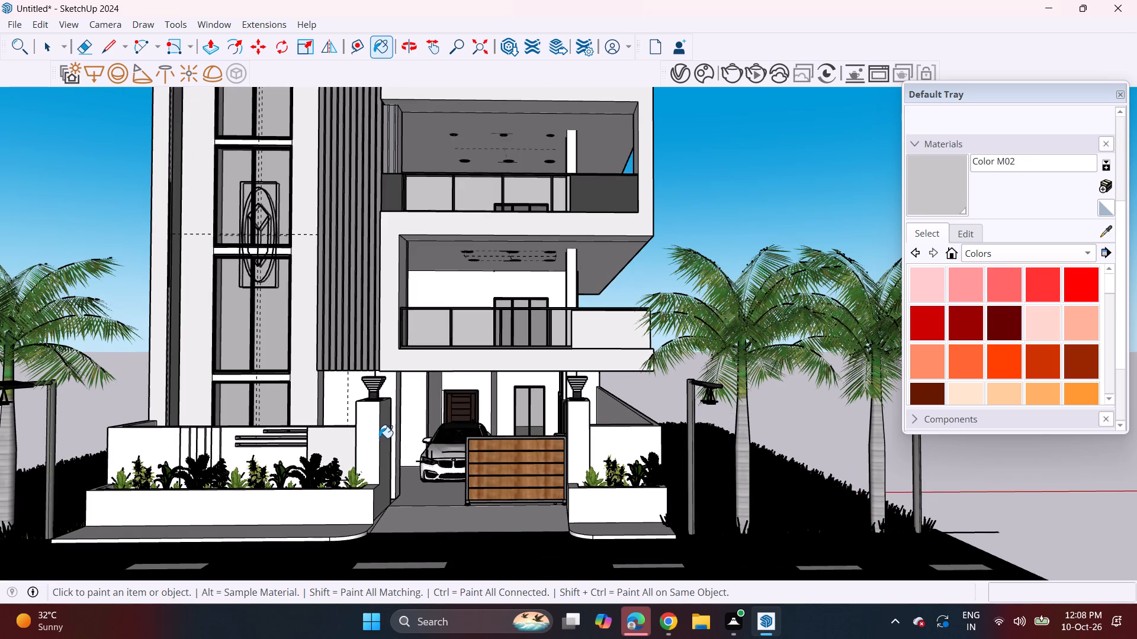
{"action": "left_click", "coordinate": [372, 438]}
{"action": "left_click", "coordinate": [313, 506]}
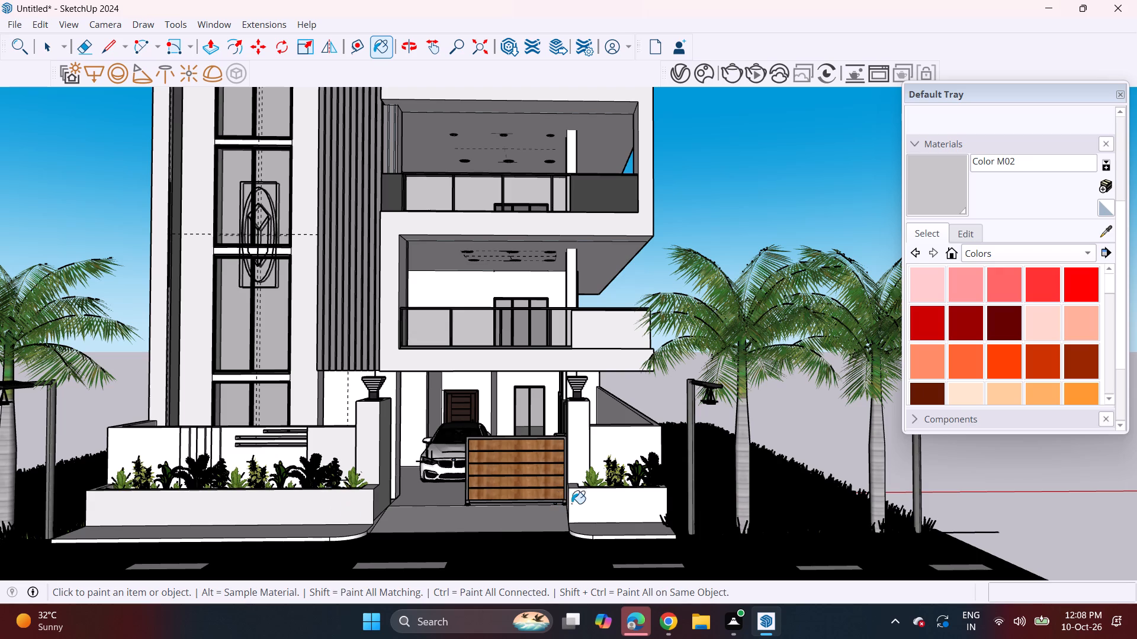
Paint the short planter, gate pillar and boundary walls right of the driveway with Color M02.
{"action": "left_click", "coordinate": [578, 504]}
{"action": "left_click", "coordinate": [580, 459]}
{"action": "left_click", "coordinate": [609, 451]}
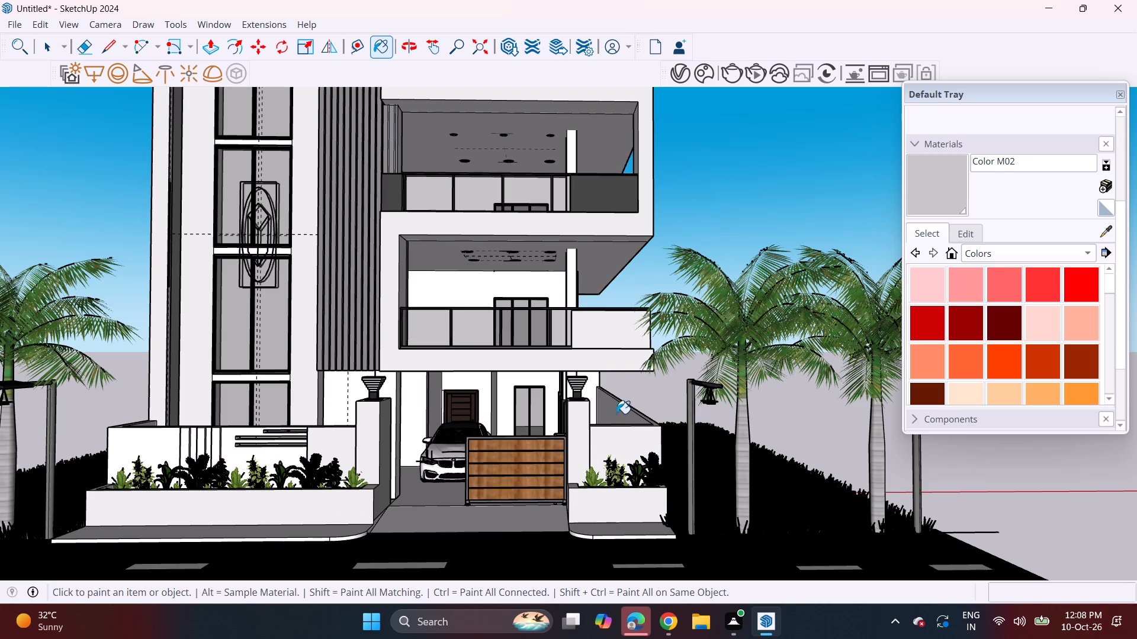
{"action": "left_click", "coordinate": [616, 414]}
{"action": "left_click", "coordinate": [587, 389]}
{"action": "left_click", "coordinate": [573, 421]}
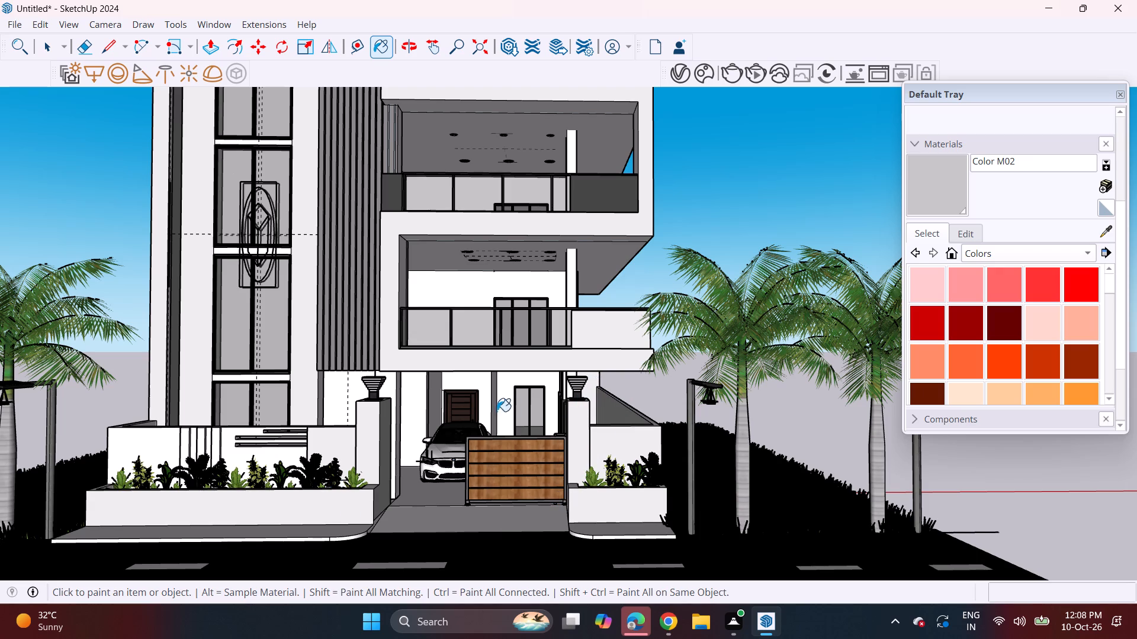
Paint the carport's rear and side wall faces around the door and window with Color M02.
{"action": "left_click", "coordinate": [505, 398]}
{"action": "left_click", "coordinate": [477, 391]}
{"action": "left_click", "coordinate": [487, 379]}
{"action": "left_click", "coordinate": [419, 396]}
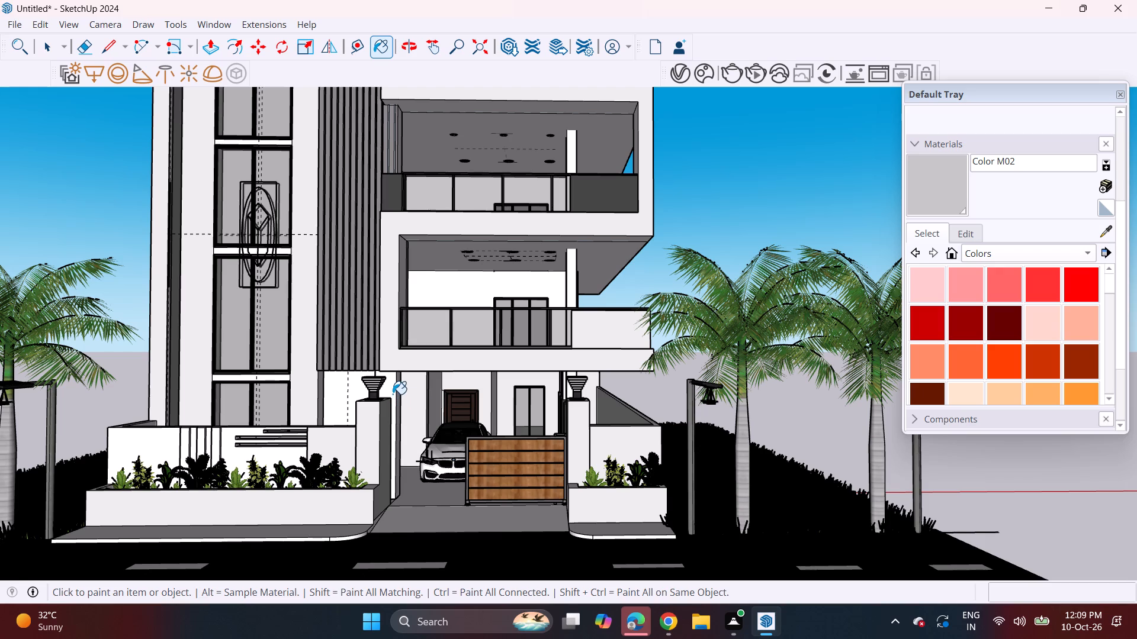
{"action": "left_click", "coordinate": [393, 386]}
Paint the upper sections of the four carport columns with Color M02, covering their visible faces.
{"action": "middle_click_drag", "start_coordinate": [525, 405], "coordinate": [599, 400]}
{"action": "scroll", "coordinate": [580, 384], "scroll_direction": "up", "scroll_amount": 4}
{"action": "left_click", "coordinate": [578, 387]}
{"action": "left_click", "coordinate": [573, 389]}
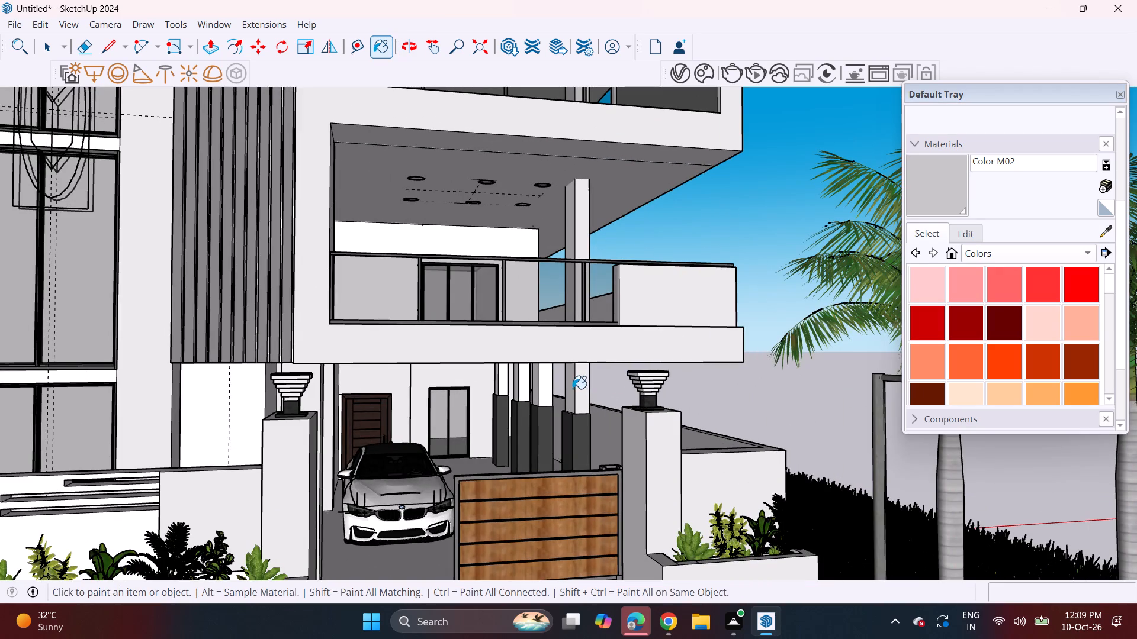
{"action": "left_click", "coordinate": [543, 388]}
{"action": "left_click", "coordinate": [535, 388]}
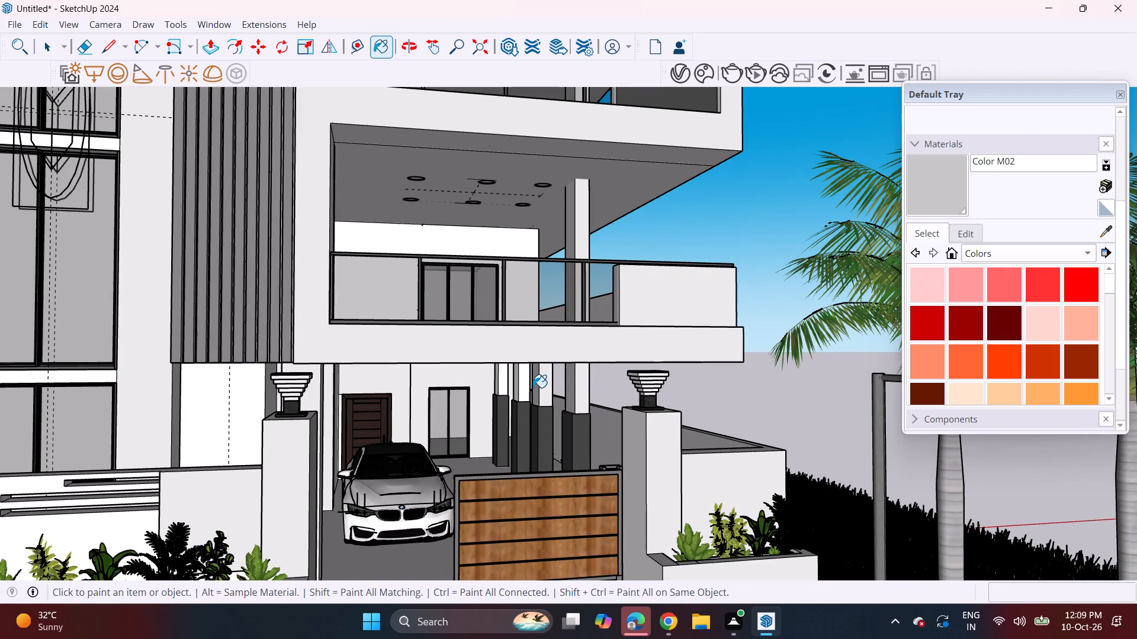
{"action": "left_click", "coordinate": [525, 385]}
{"action": "left_click", "coordinate": [514, 386]}
{"action": "left_click", "coordinate": [502, 385]}
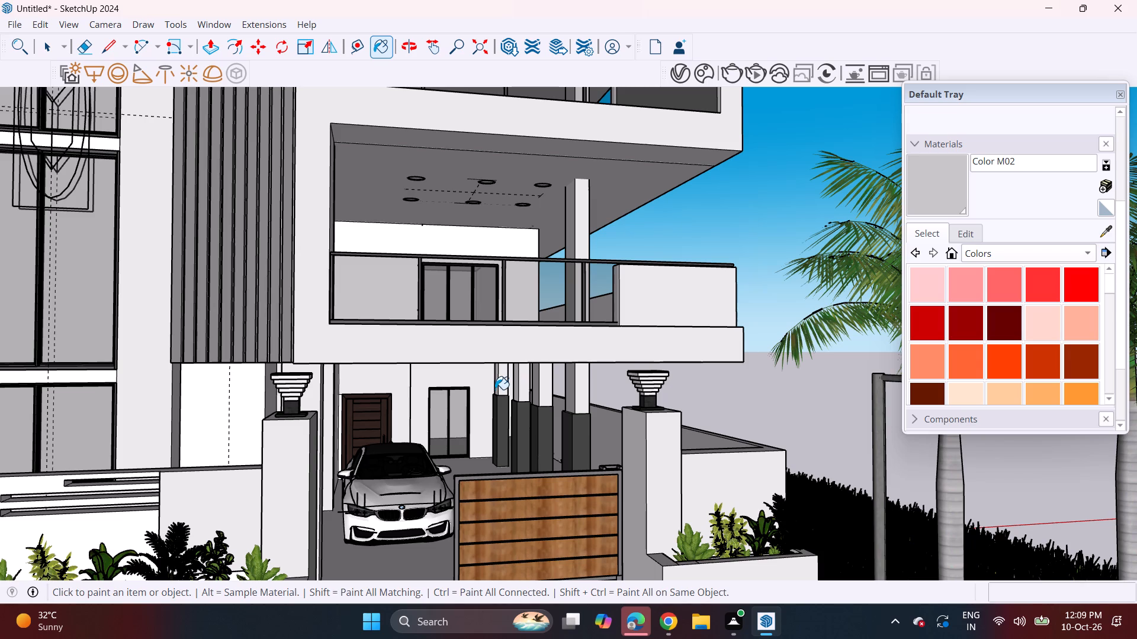
{"action": "scroll", "coordinate": [490, 382], "scroll_direction": "up", "scroll_amount": 4}
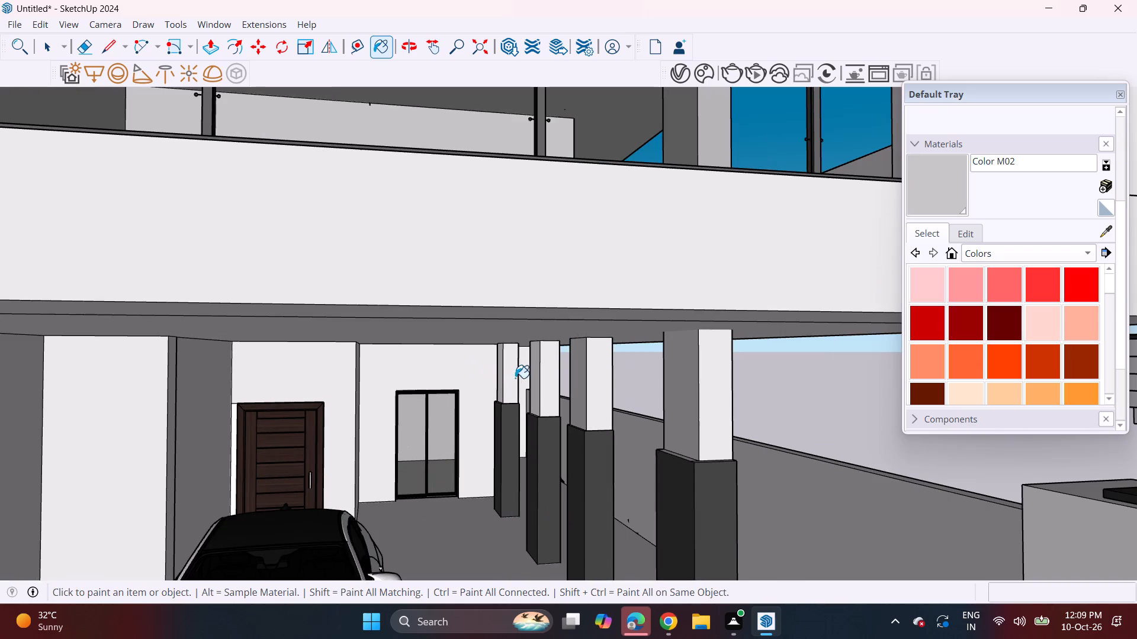
{"action": "left_click", "coordinate": [499, 382]}
{"action": "scroll", "coordinate": [505, 390], "scroll_direction": "down", "scroll_amount": 2}
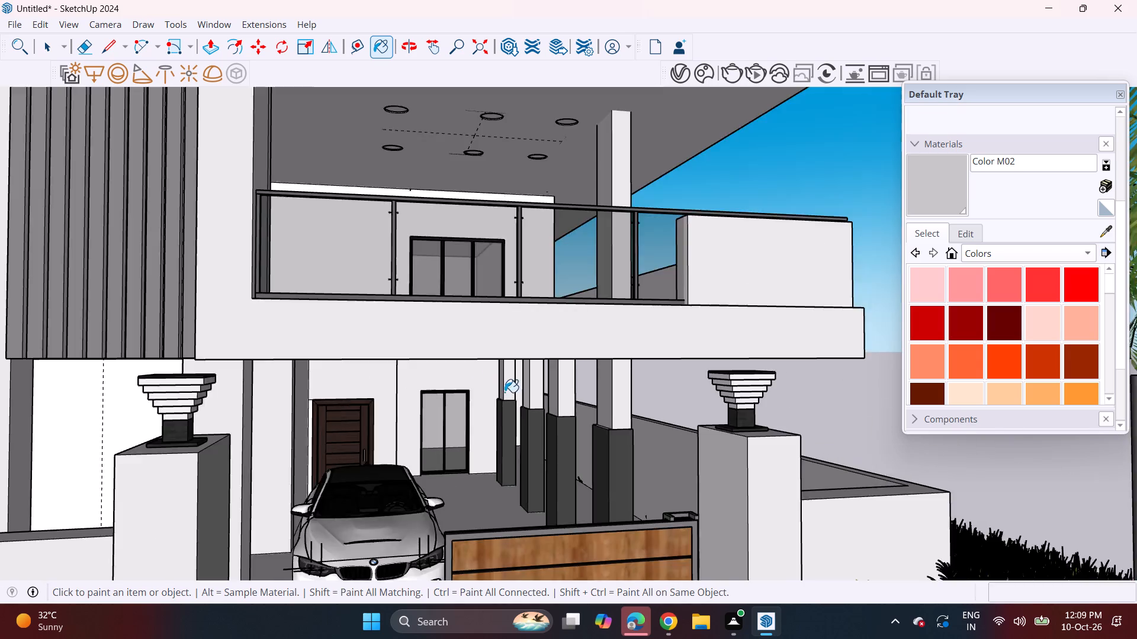
Paint the outer face of the side boundary wall beside the carport with Color M02.
{"action": "scroll", "coordinate": [505, 392], "scroll_direction": "down", "scroll_amount": 3}
{"action": "middle_click_drag", "start_coordinate": [568, 425], "coordinate": [515, 430]}
{"action": "scroll", "coordinate": [505, 408], "scroll_direction": "down", "scroll_amount": 5}
{"action": "middle_click_drag", "start_coordinate": [509, 419], "coordinate": [580, 418]}
{"action": "middle_click_drag", "start_coordinate": [596, 426], "coordinate": [452, 425]}
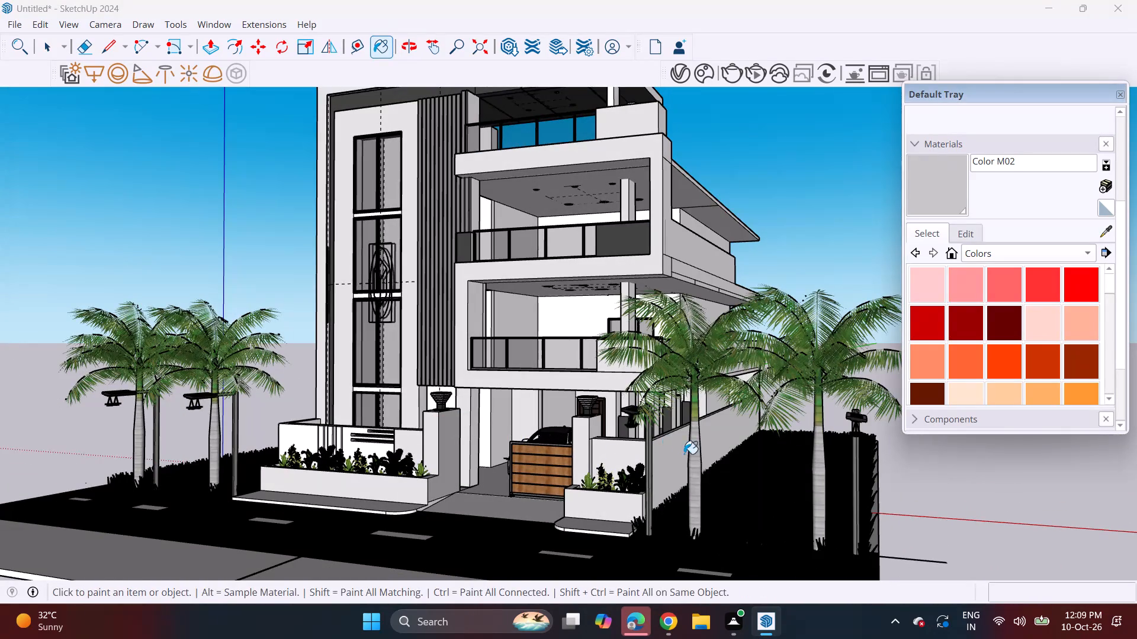
{"action": "left_click", "coordinate": [684, 454]}
{"action": "middle_click_drag", "start_coordinate": [397, 492], "coordinate": [708, 483]}
{"action": "left_click", "coordinate": [396, 483]}
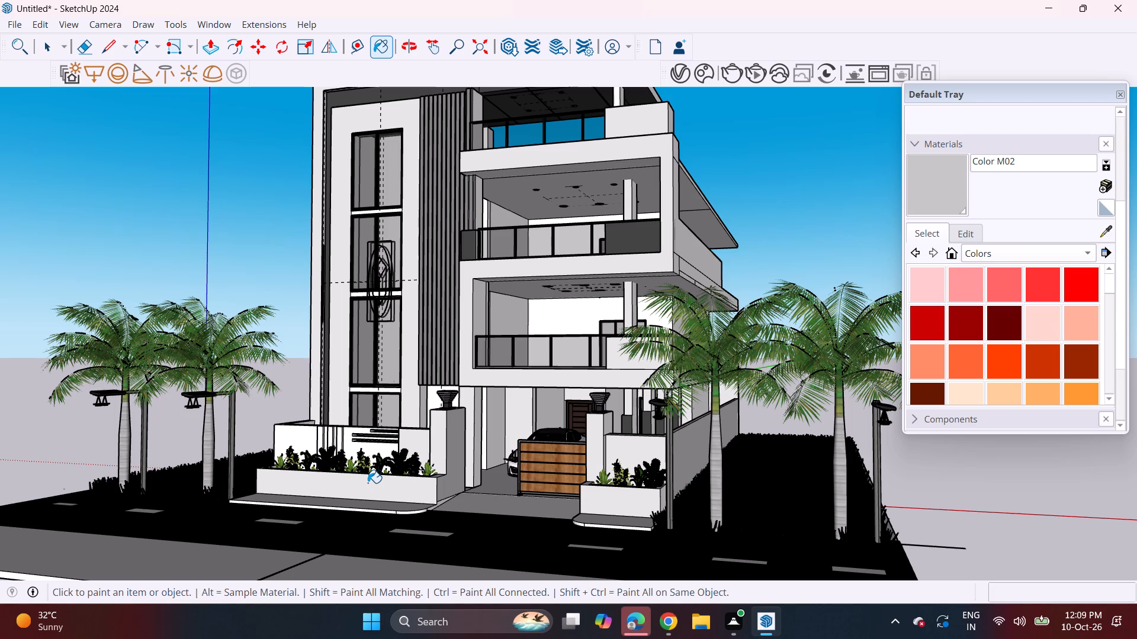
Sample Color M07 from the middle balcony's dark parapet and paint the front boundary wall's two recessed panels behind the planter.
{"action": "middle_click_drag", "start_coordinate": [301, 440], "coordinate": [500, 453]}
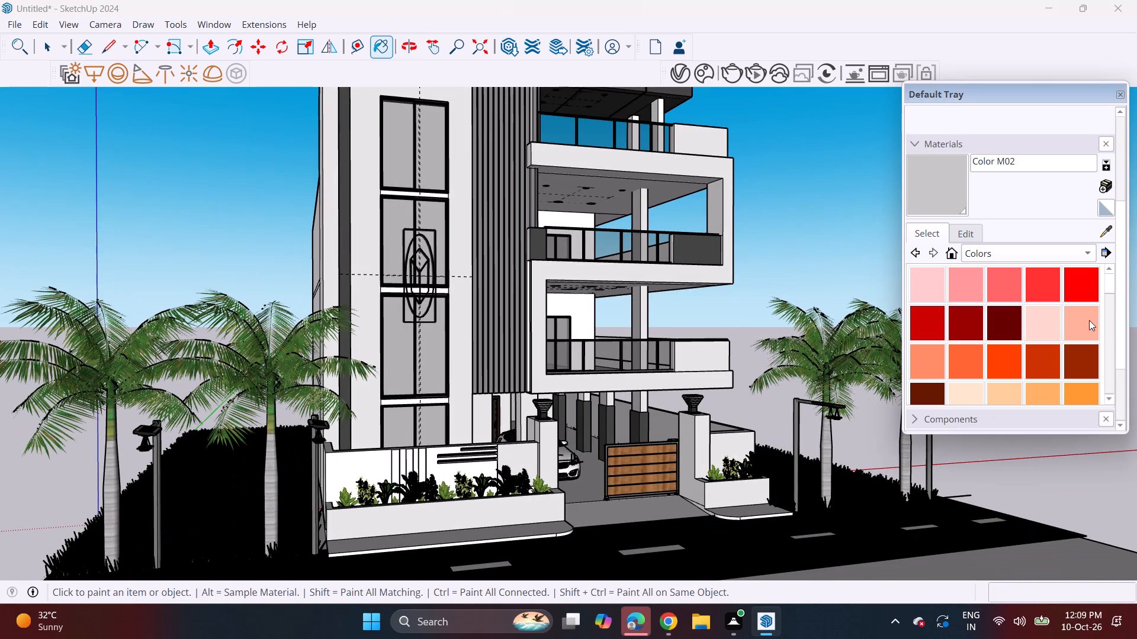
{"action": "scroll", "coordinate": [1063, 324], "scroll_direction": "down", "scroll_amount": 13}
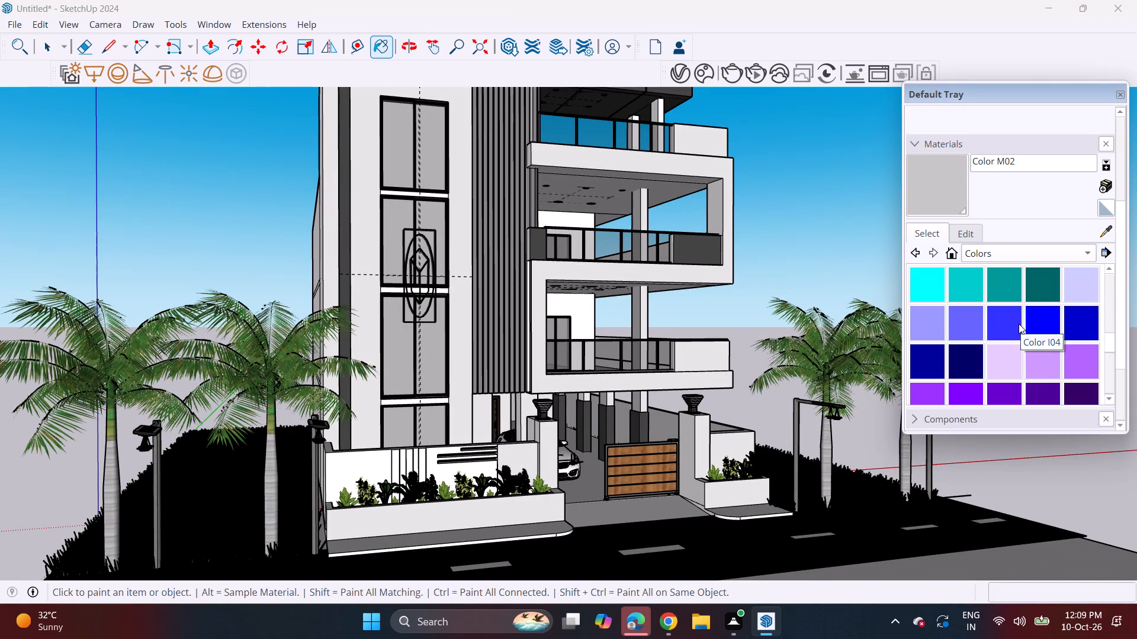
{"action": "left_click", "coordinate": [1111, 229]}
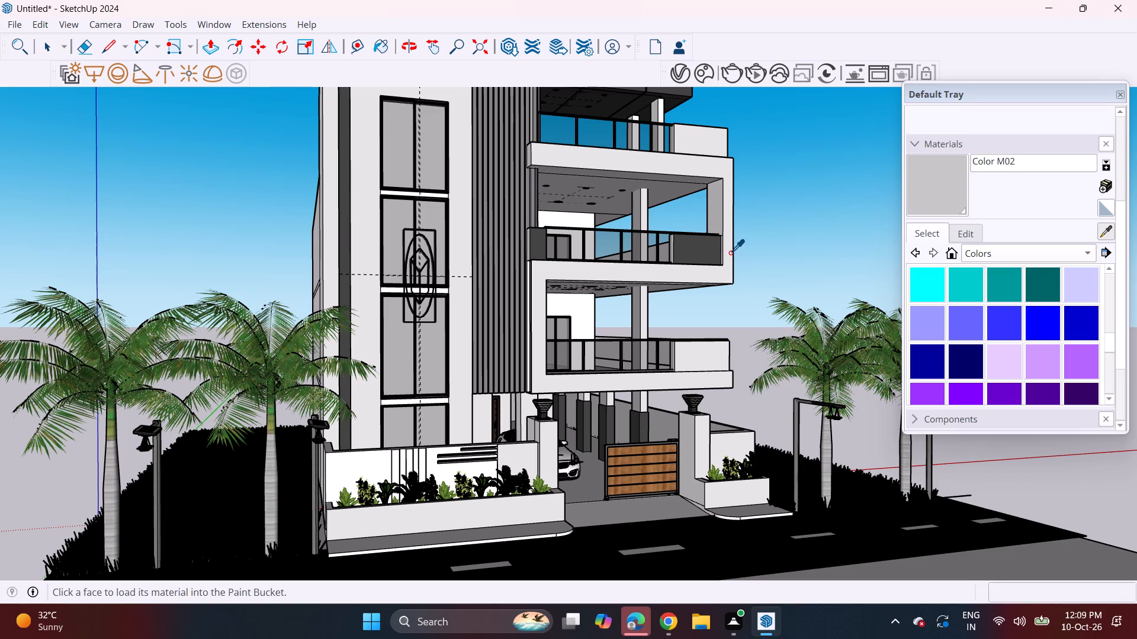
{"action": "left_click", "coordinate": [699, 249]}
{"action": "scroll", "coordinate": [430, 465], "scroll_direction": "up", "scroll_amount": 2}
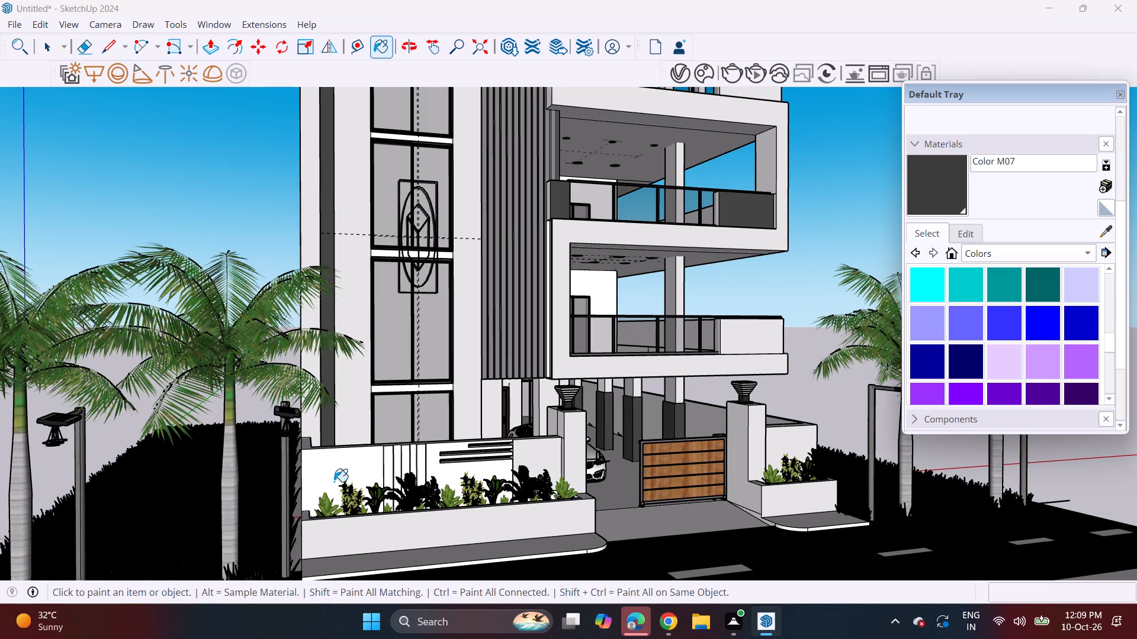
{"action": "left_click", "coordinate": [352, 465]}
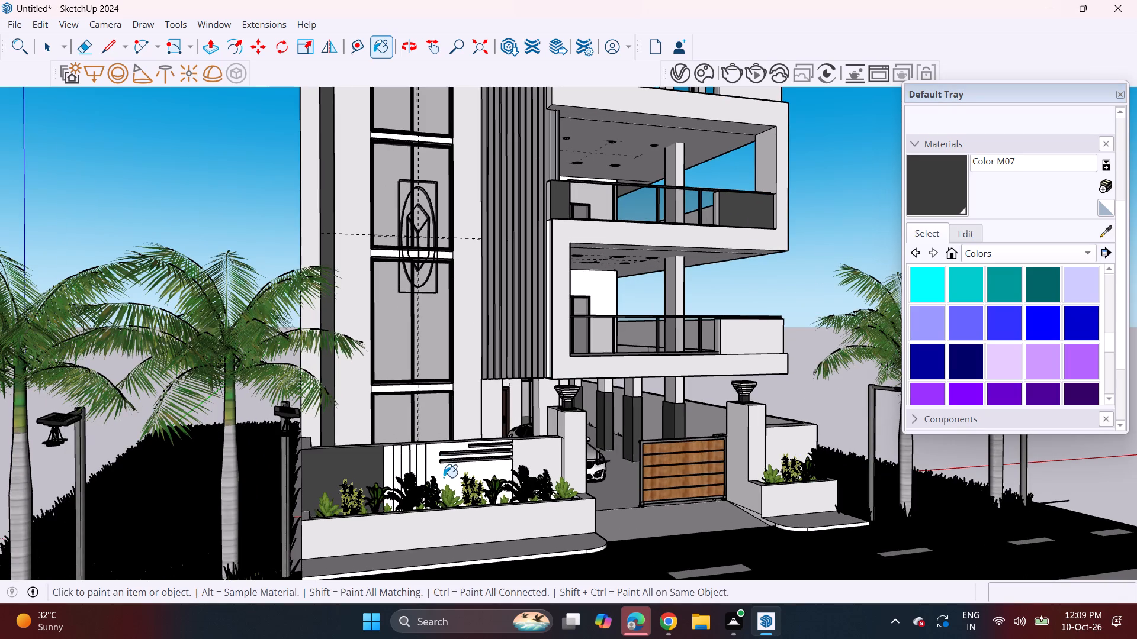
{"action": "left_click", "coordinate": [444, 477]}
Paint the two narrow gaps between the front boundary wall's vertical white strips with Color M07.
{"action": "middle_click_drag", "start_coordinate": [471, 461], "coordinate": [419, 443]}
{"action": "scroll", "coordinate": [361, 457], "scroll_direction": "up", "scroll_amount": 3}
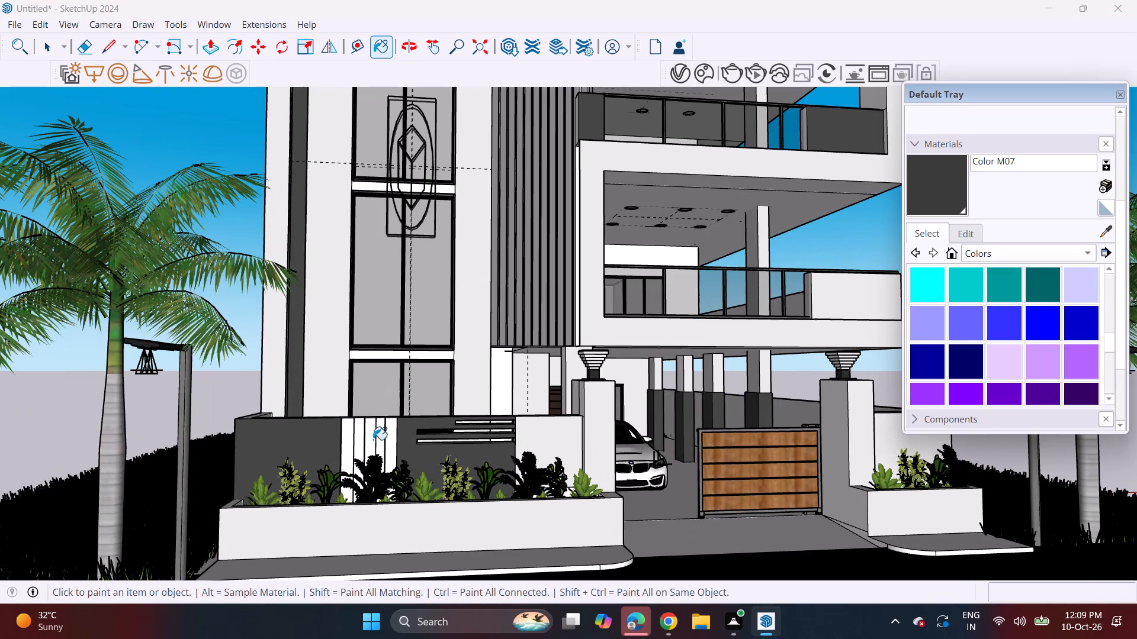
{"action": "left_click", "coordinate": [380, 441]}
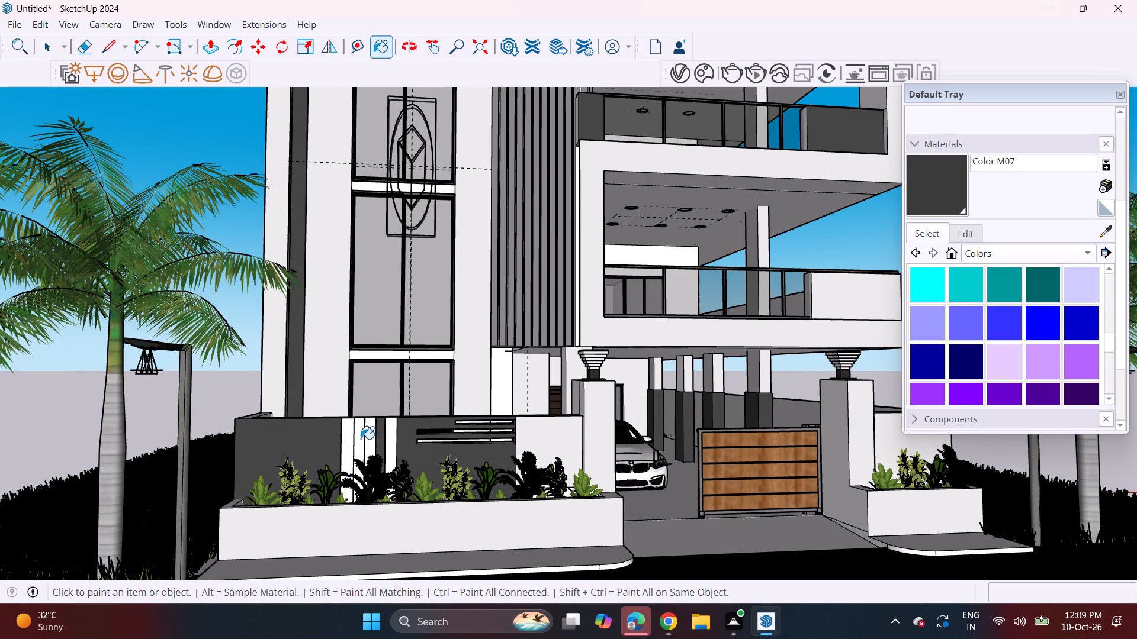
{"action": "left_click", "coordinate": [357, 443]}
{"action": "scroll", "coordinate": [460, 414], "scroll_direction": "down", "scroll_amount": 3}
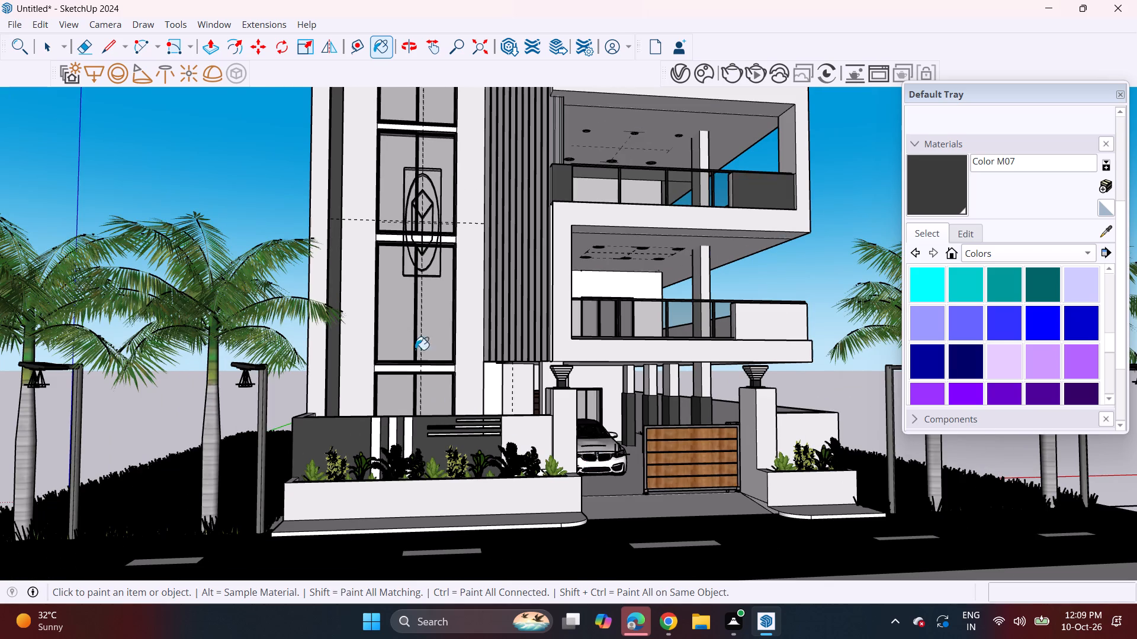
Paint the horizontal bands between the tall front window's stacked panes with Color M07.
{"action": "left_click", "coordinate": [426, 367]}
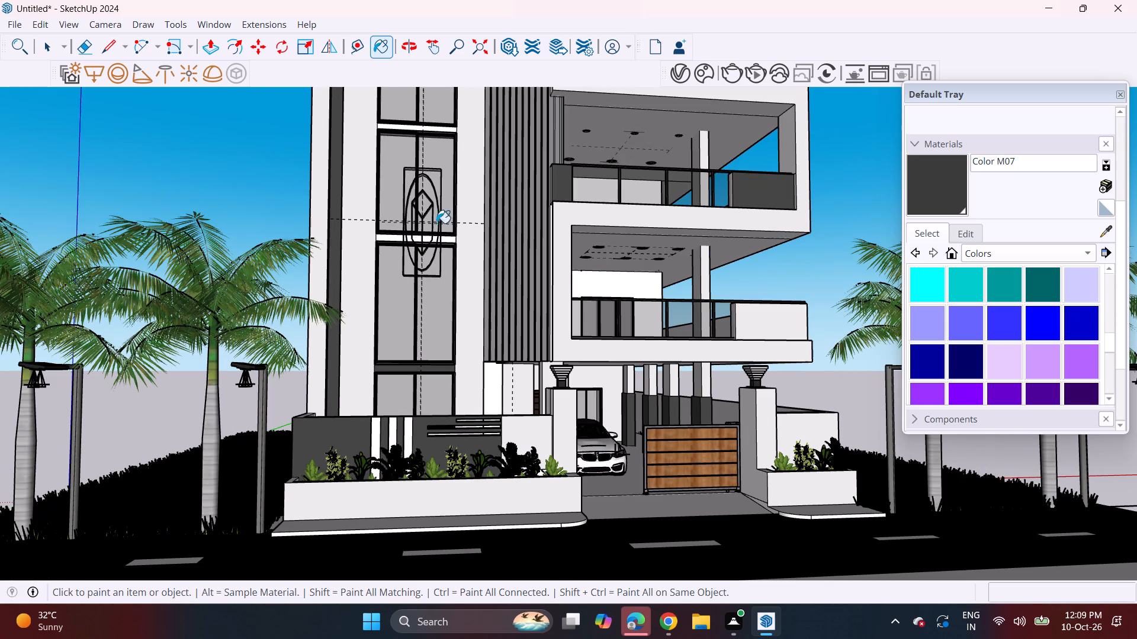
{"action": "left_click", "coordinate": [448, 241]}
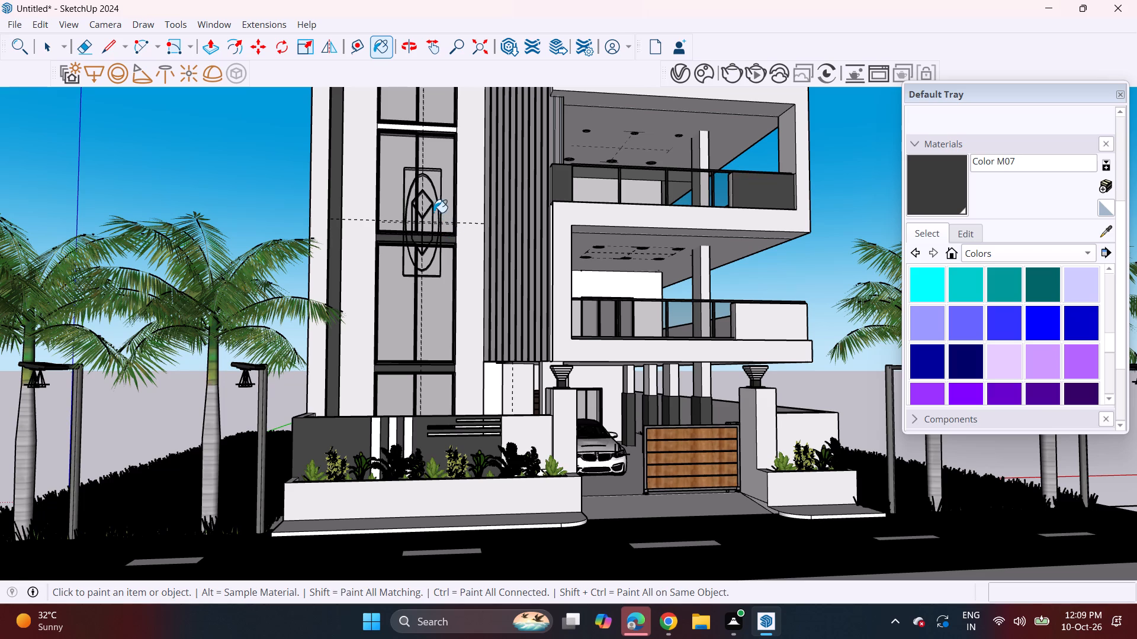
{"action": "middle_click_drag", "start_coordinate": [440, 213], "coordinate": [445, 301], "text": "shift"}
{"action": "scroll", "coordinate": [447, 214], "scroll_direction": "up", "scroll_amount": 2}
{"action": "left_click", "coordinate": [447, 220]}
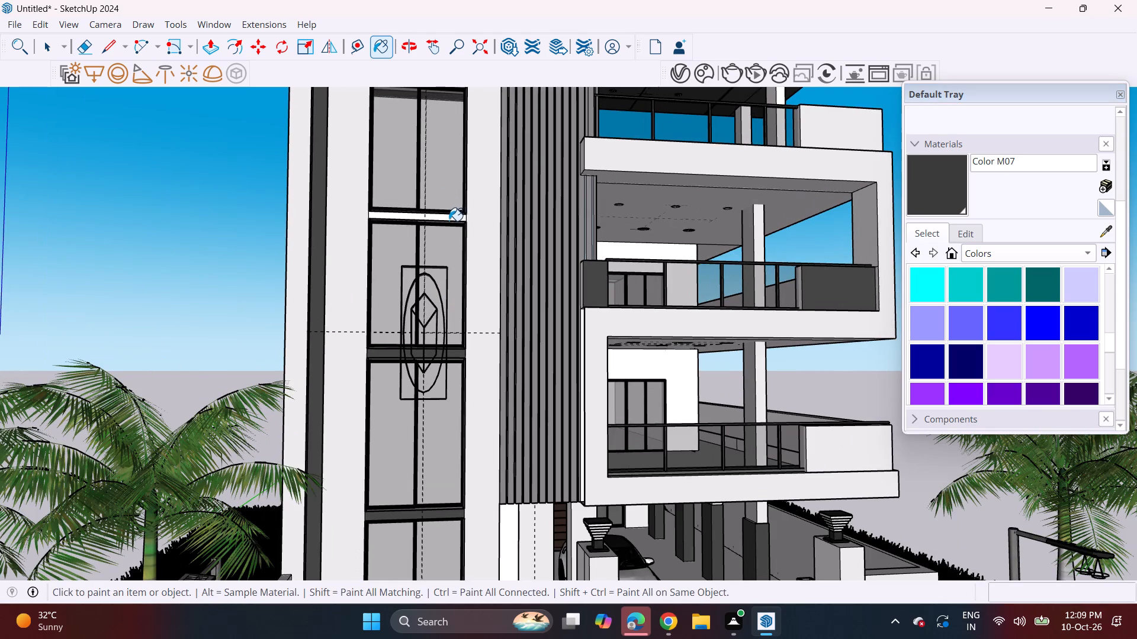
{"action": "left_click", "coordinate": [462, 213]}
Examine the painted front elevation and the rooftop slab and parapet from several angles.
{"action": "middle_click_drag", "start_coordinate": [497, 260], "coordinate": [445, 273]}
{"action": "scroll", "coordinate": [465, 246], "scroll_direction": "down", "scroll_amount": 3}
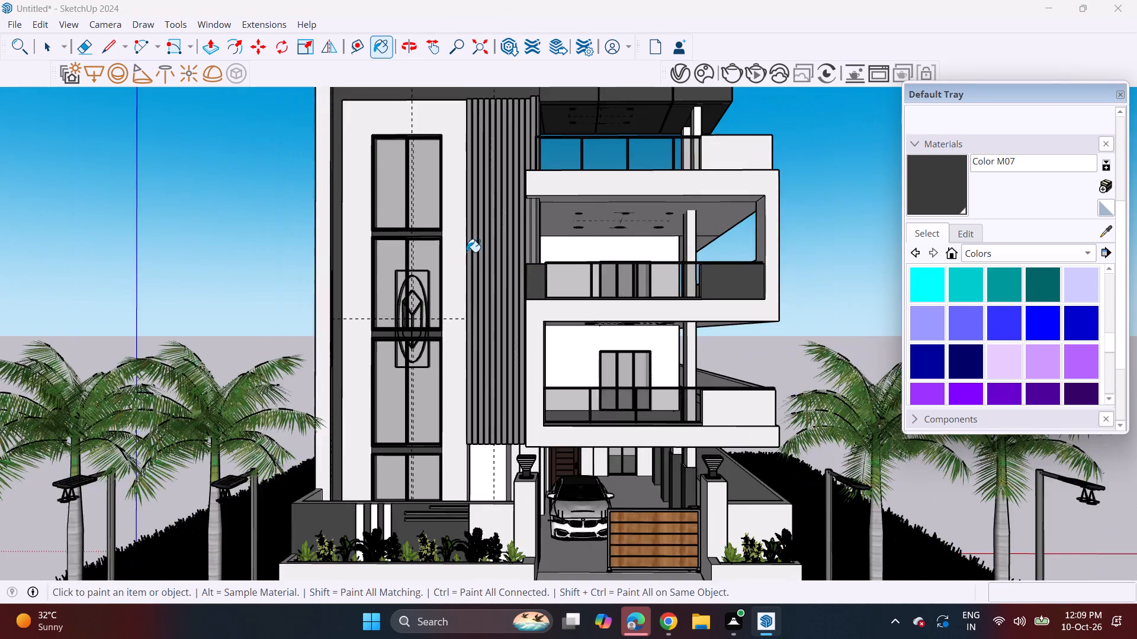
{"action": "scroll", "coordinate": [467, 252], "scroll_direction": "down", "scroll_amount": 2}
{"action": "scroll", "coordinate": [541, 292], "scroll_direction": "down", "scroll_amount": 2}
{"action": "middle_click_drag", "start_coordinate": [530, 320], "coordinate": [508, 324]}
{"action": "middle_click", "coordinate": [518, 324]}
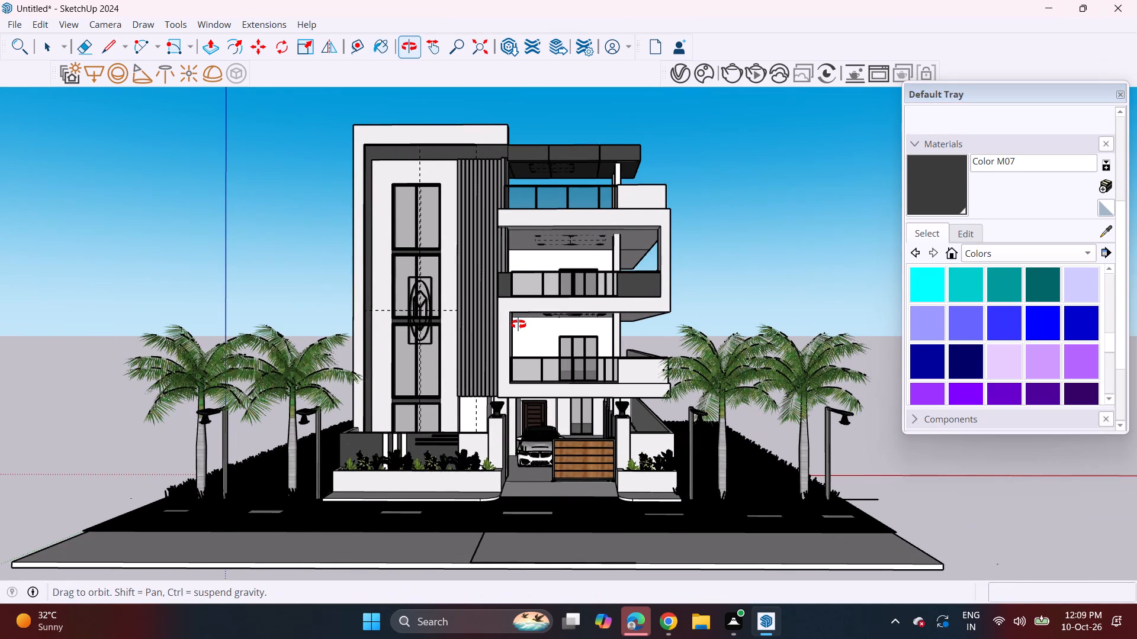
{"action": "scroll", "coordinate": [518, 321], "scroll_direction": "up", "scroll_amount": 2}
{"action": "middle_click_drag", "start_coordinate": [522, 331], "coordinate": [522, 312]}
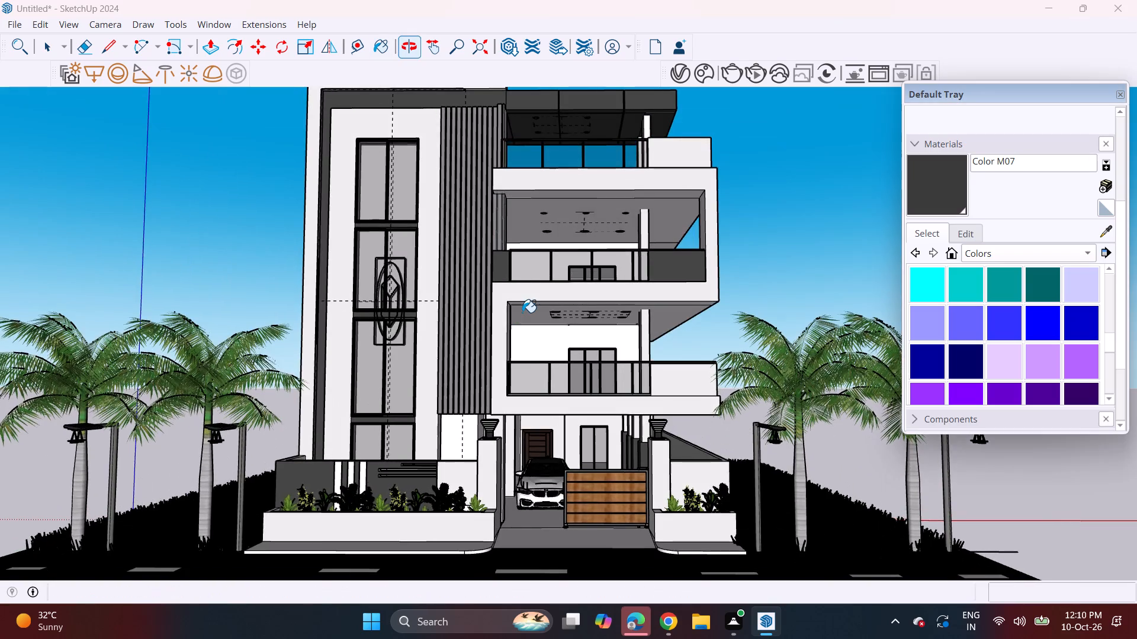
{"action": "scroll", "coordinate": [522, 312], "scroll_direction": "down", "scroll_amount": 3}
{"action": "middle_click_drag", "start_coordinate": [523, 312], "coordinate": [528, 343]}
{"action": "middle_click_drag", "start_coordinate": [529, 345], "coordinate": [529, 340]}
{"action": "scroll", "coordinate": [529, 345], "scroll_direction": "up", "scroll_amount": 1}
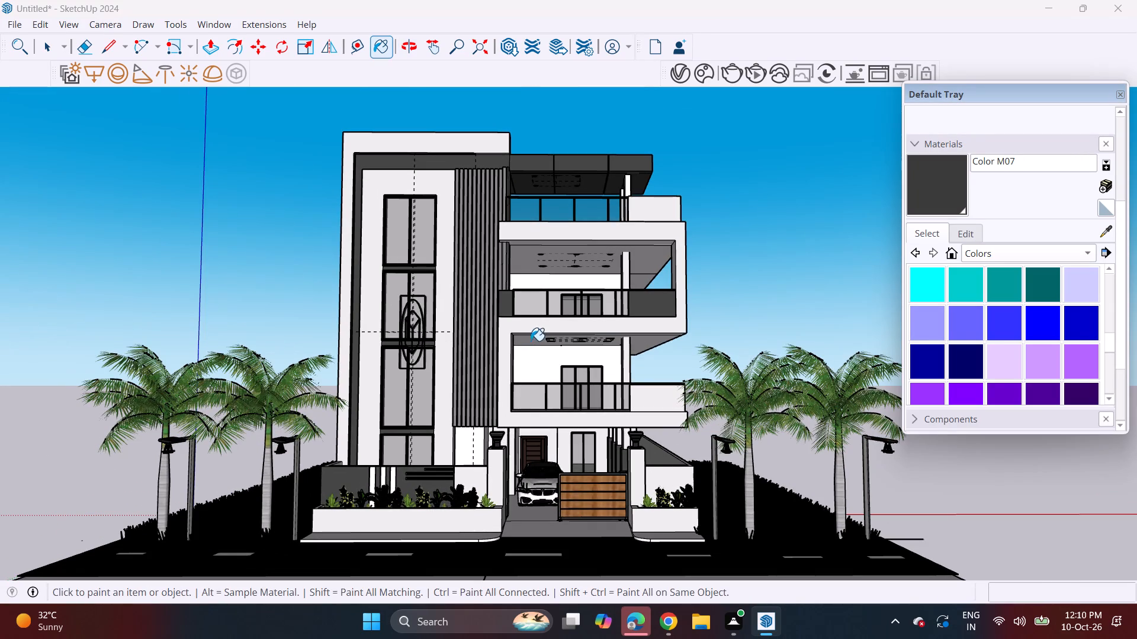
{"action": "middle_click_drag", "start_coordinate": [481, 199], "coordinate": [500, 322], "text": "shift"}
{"action": "middle_click_drag", "start_coordinate": [489, 276], "coordinate": [486, 514]}
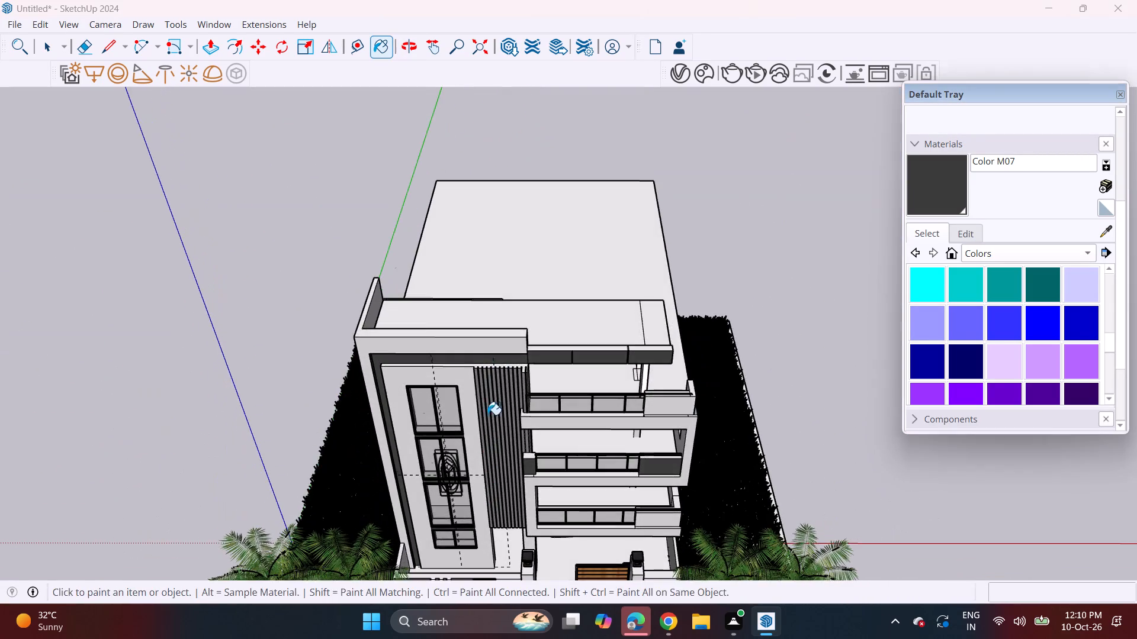
{"action": "scroll", "coordinate": [493, 362], "scroll_direction": "up", "scroll_amount": 3}
{"action": "middle_click_drag", "start_coordinate": [499, 343], "coordinate": [280, 391]}
{"action": "scroll", "coordinate": [470, 231], "scroll_direction": "up", "scroll_amount": 1}
{"action": "middle_click_drag", "start_coordinate": [469, 230], "coordinate": [356, 296]}
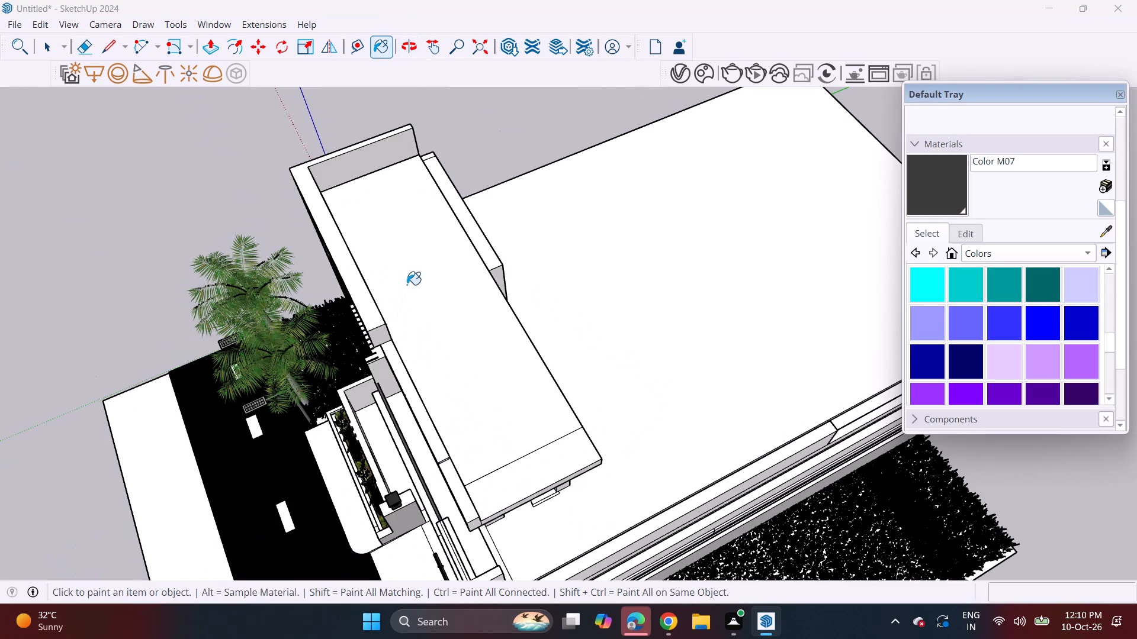
{"action": "middle_click_drag", "start_coordinate": [410, 255], "coordinate": [410, 200]}
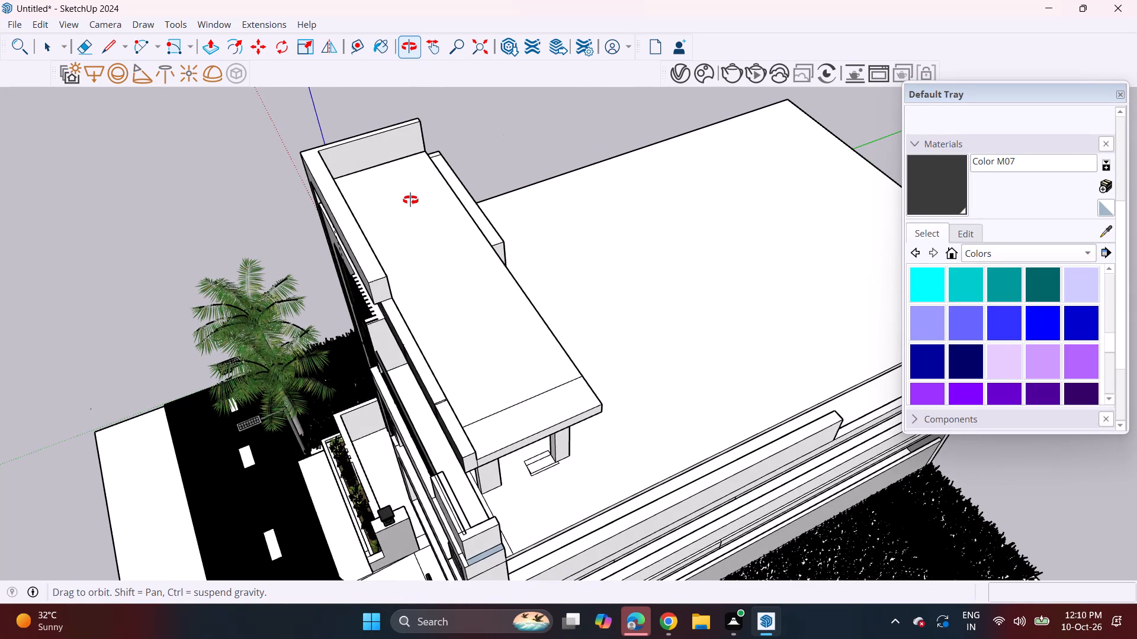
{"action": "middle_click_drag", "start_coordinate": [410, 200], "coordinate": [644, 91]}
{"action": "middle_click_drag", "start_coordinate": [400, 224], "coordinate": [502, 167]}
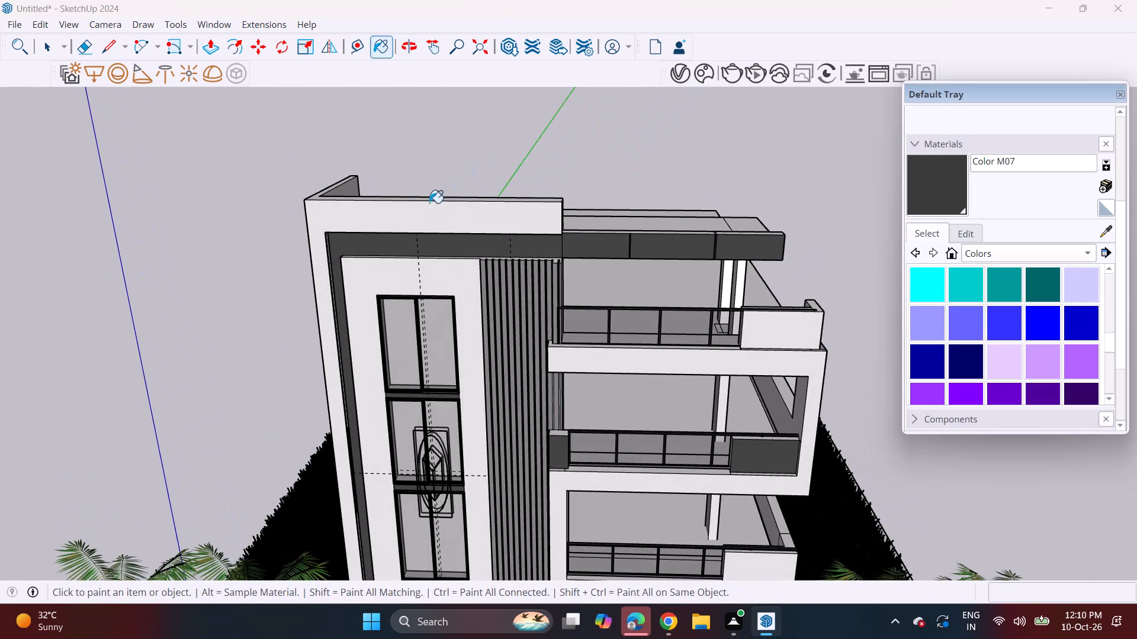
Push/Pull the front roof parapet's top face up about 3 1/16" as a new starting face, forming a coping band.
{"action": "scroll", "coordinate": [428, 203], "scroll_direction": "up", "scroll_amount": 3}
{"action": "key", "text": "space"}
{"action": "key", "text": "p"}
{"action": "scroll", "coordinate": [400, 202], "scroll_direction": "up", "scroll_amount": 2}
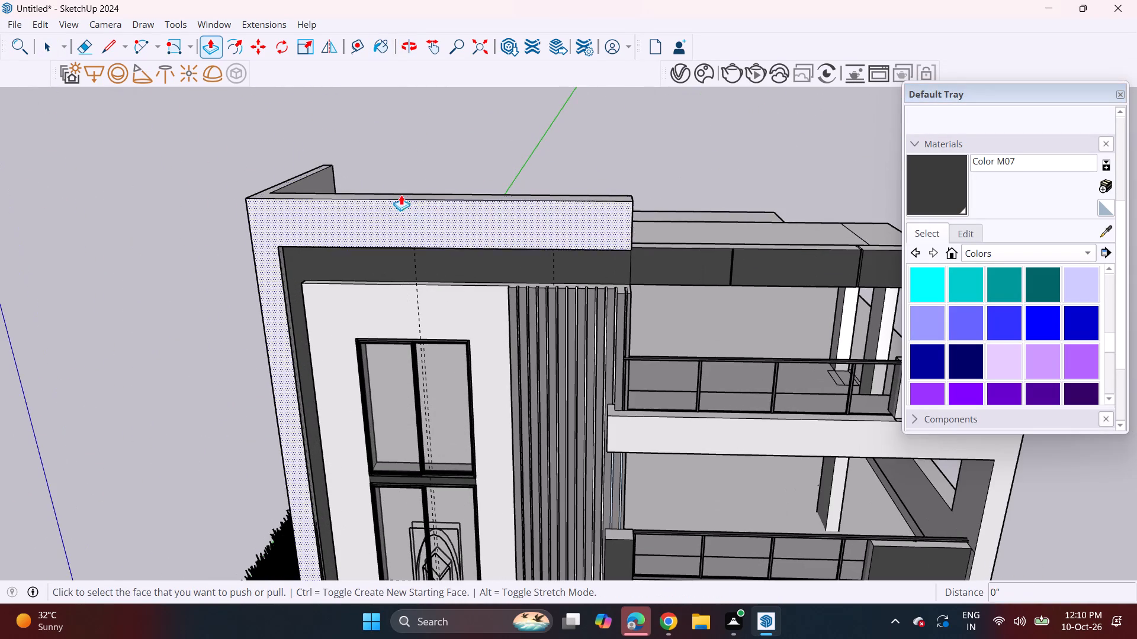
{"action": "middle_click_drag", "start_coordinate": [407, 211], "coordinate": [391, 283]}
{"action": "left_click", "coordinate": [410, 244]}
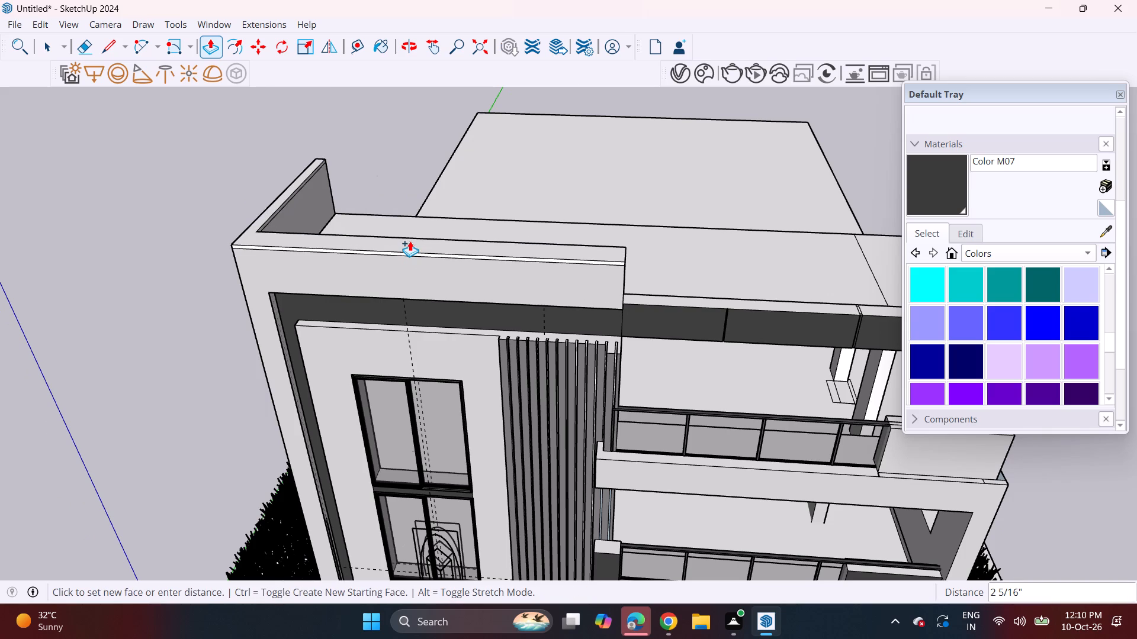
{"action": "left_click", "coordinate": [411, 240]}
Draw a vertical line about 3' 8" long down the front parapet's inner face to the roof slab, marking off its end section.
{"action": "middle_click_drag", "start_coordinate": [530, 234], "coordinate": [359, 315]}
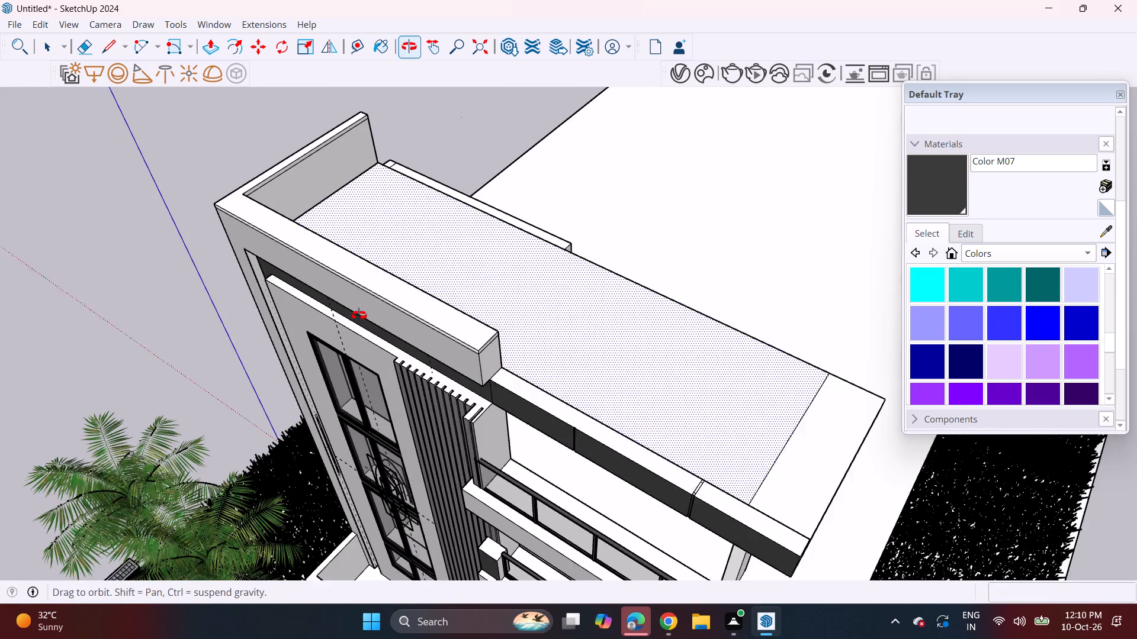
{"action": "middle_click_drag", "start_coordinate": [359, 315], "coordinate": [358, 315]}
{"action": "scroll", "coordinate": [375, 280], "scroll_direction": "up", "scroll_amount": 3}
{"action": "middle_click_drag", "start_coordinate": [425, 266], "coordinate": [63, 292]}
{"action": "scroll", "coordinate": [133, 298], "scroll_direction": "up", "scroll_amount": 1}
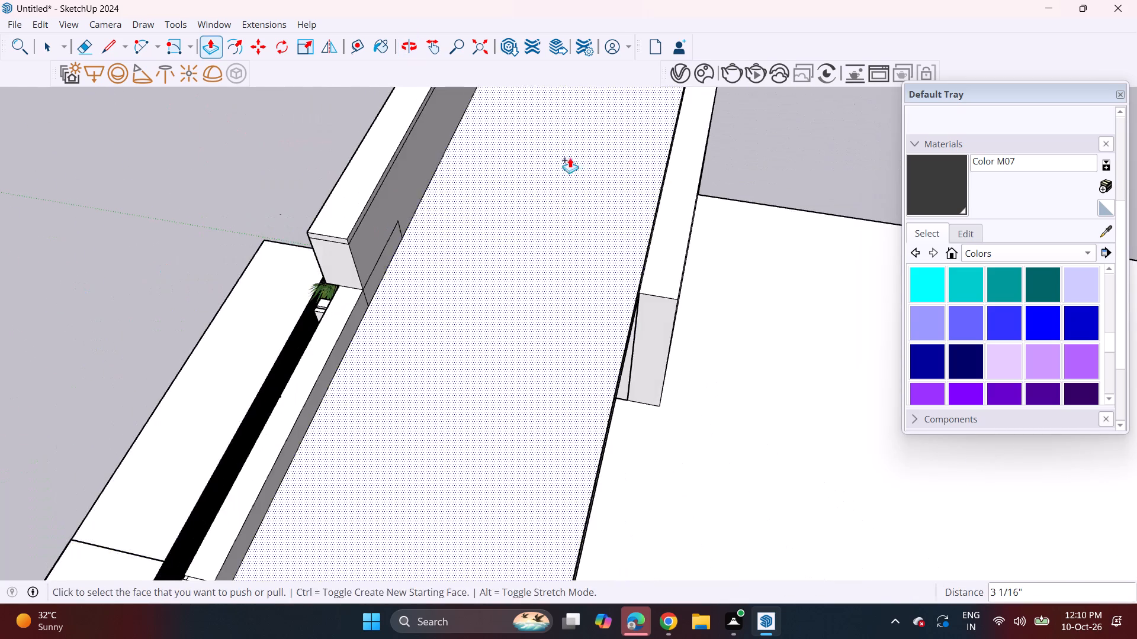
{"action": "middle_click_drag", "start_coordinate": [536, 153], "coordinate": [438, 141]}
{"action": "middle_click_drag", "start_coordinate": [419, 164], "coordinate": [453, 289]}
{"action": "middle_click_drag", "start_coordinate": [460, 301], "coordinate": [400, 245]}
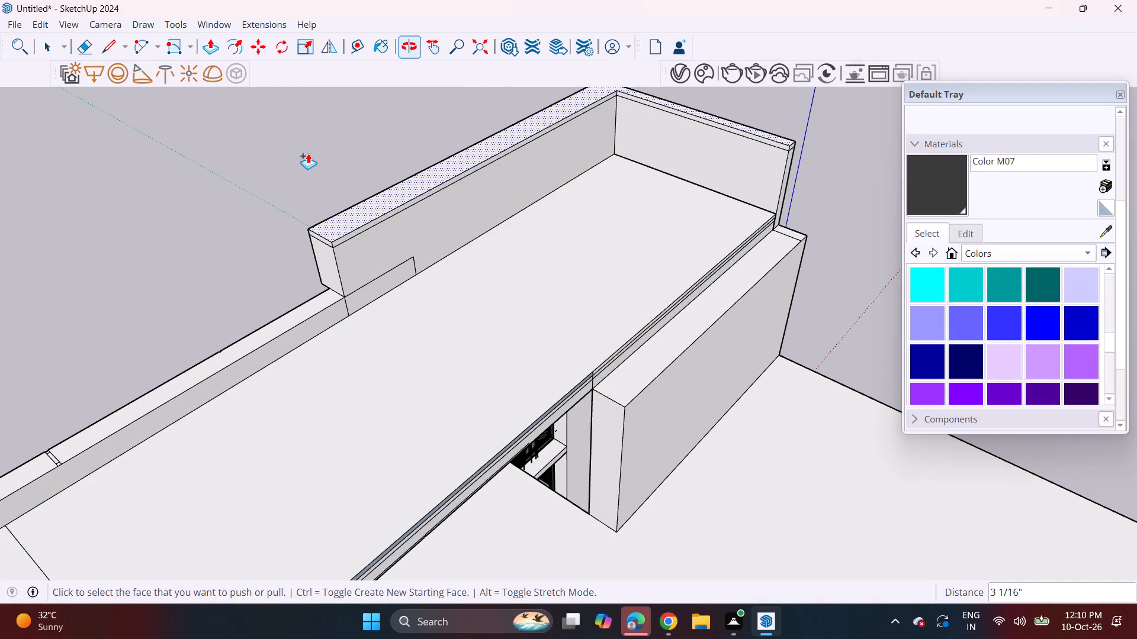
{"action": "left_click_drag", "start_coordinate": [108, 48], "coordinate": [121, 56]}
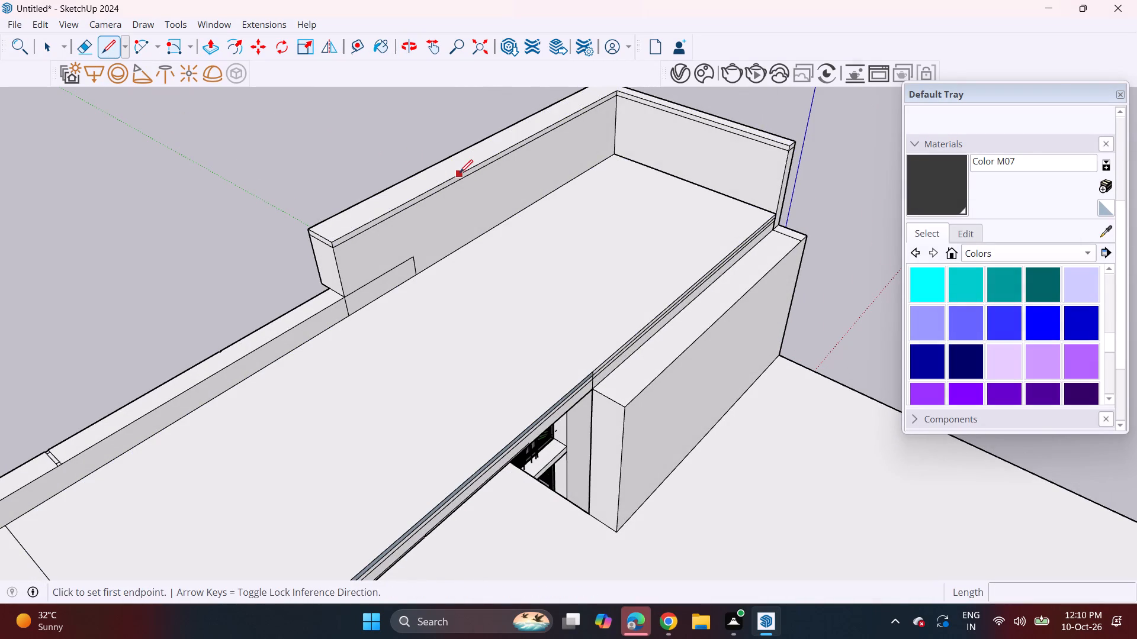
{"action": "left_click_drag", "start_coordinate": [460, 173], "coordinate": [461, 187]}
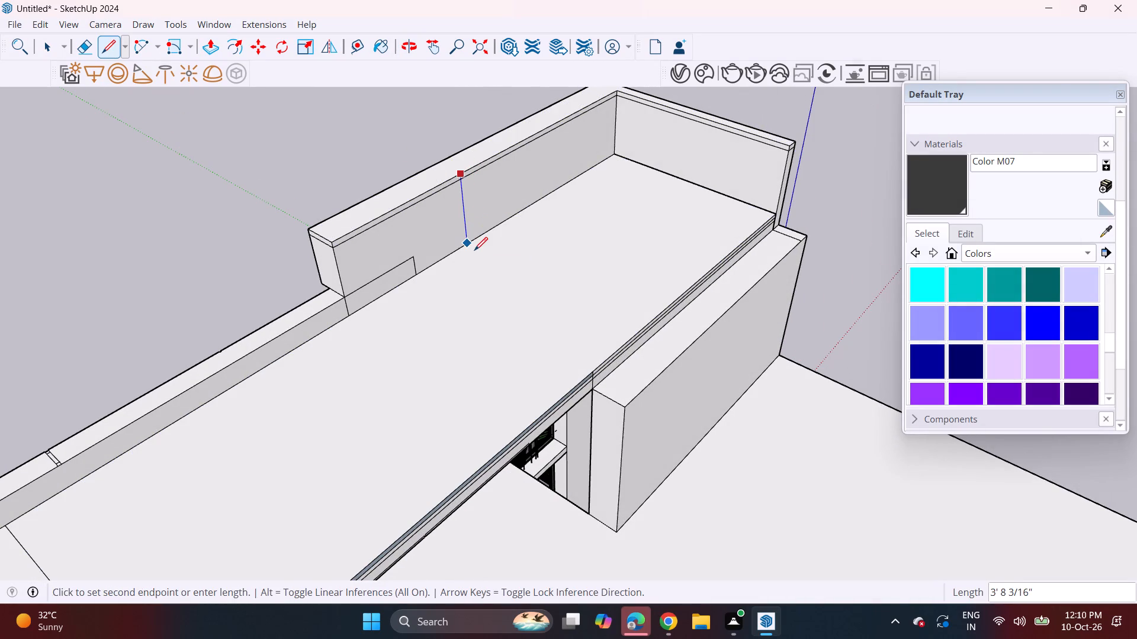
{"action": "left_click", "coordinate": [474, 250]}
Erase the leftover small rectangle edges and the coping edge from the marked end section of the parapet's inner face.
{"action": "scroll", "coordinate": [399, 262], "scroll_direction": "up", "scroll_amount": 3}
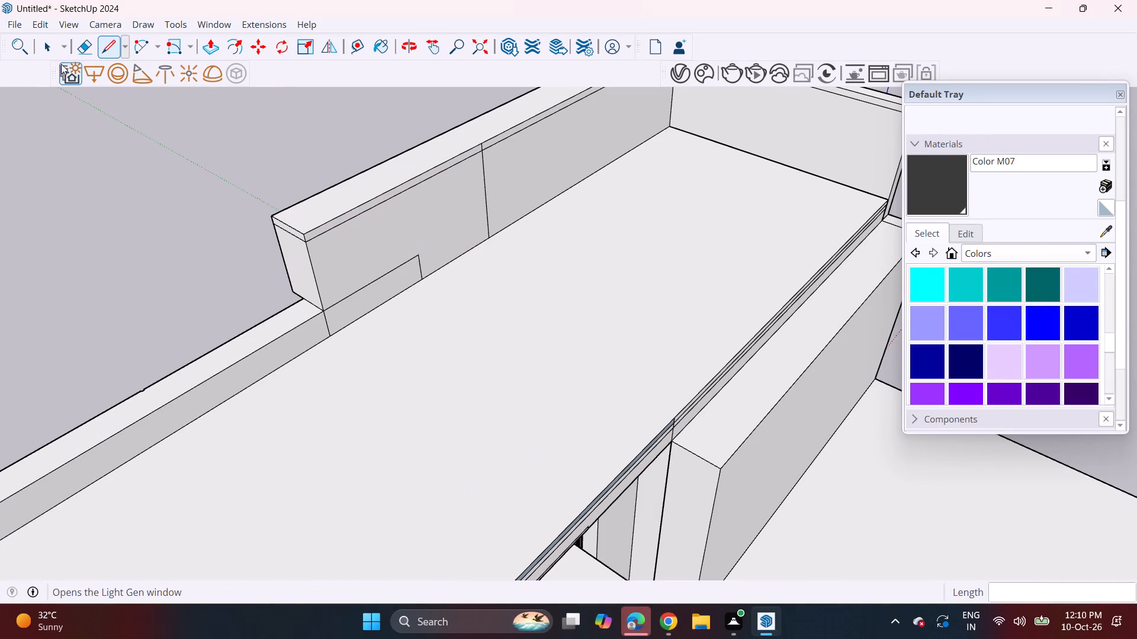
{"action": "left_click_drag", "start_coordinate": [79, 50], "coordinate": [90, 58]}
{"action": "left_click_drag", "start_coordinate": [365, 266], "coordinate": [365, 299]}
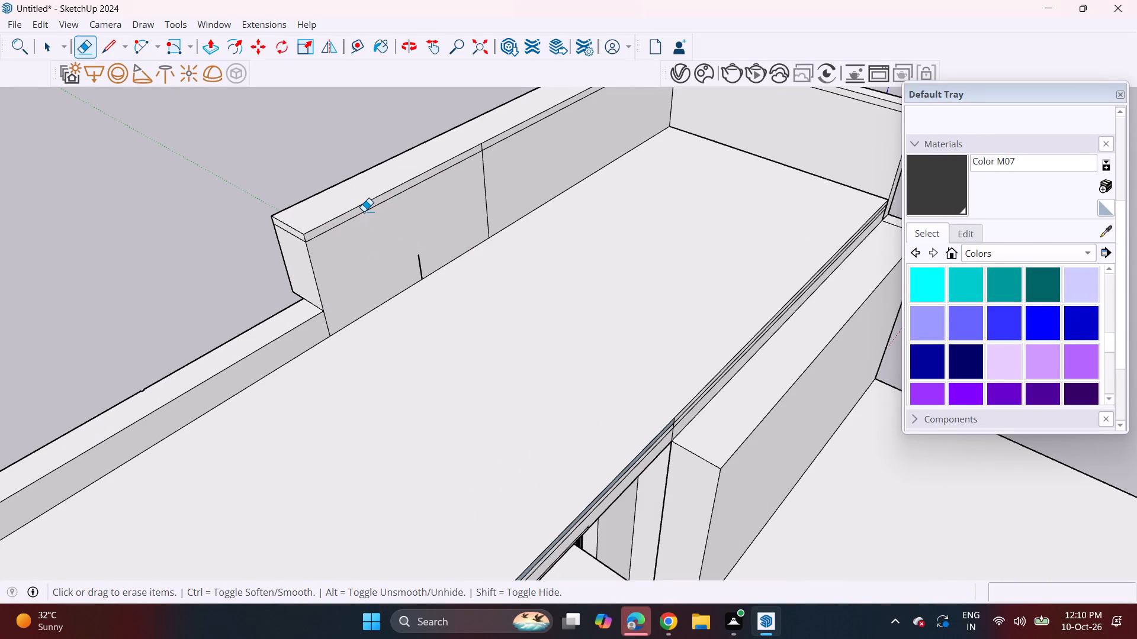
{"action": "left_click", "coordinate": [364, 211]}
{"action": "left_click_drag", "start_coordinate": [419, 263], "coordinate": [407, 269]}
Push/Pull the parapet's marked inner end section about 4' 4 1/16" back over the roof slab to form a block.
{"action": "middle_click_drag", "start_coordinate": [327, 273], "coordinate": [431, 248]}
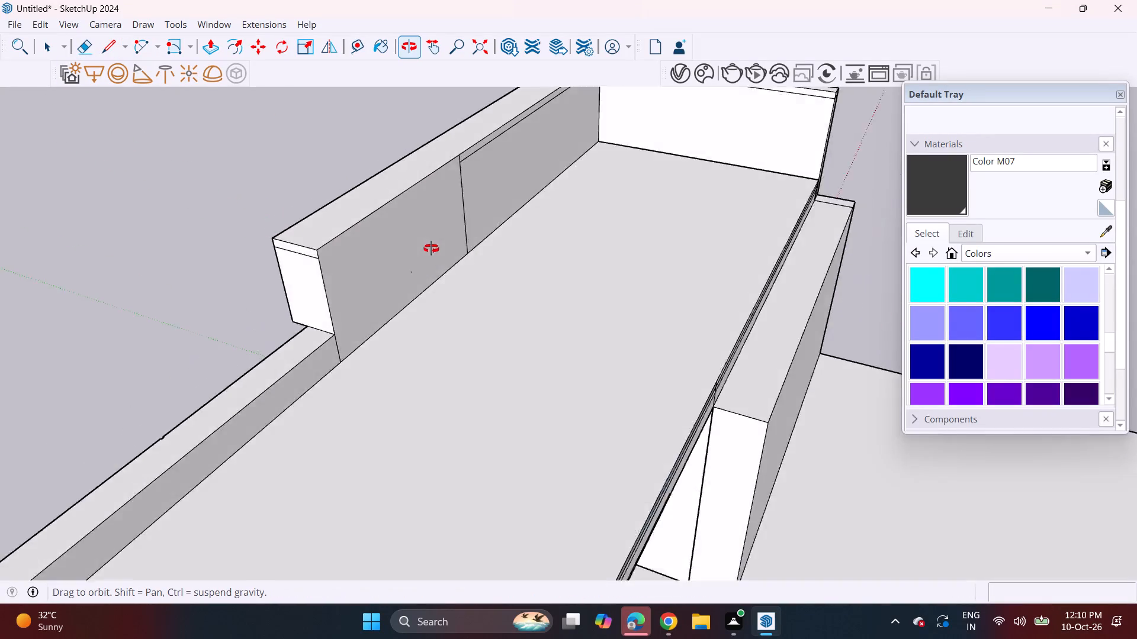
{"action": "middle_click_drag", "start_coordinate": [431, 248], "coordinate": [480, 202]}
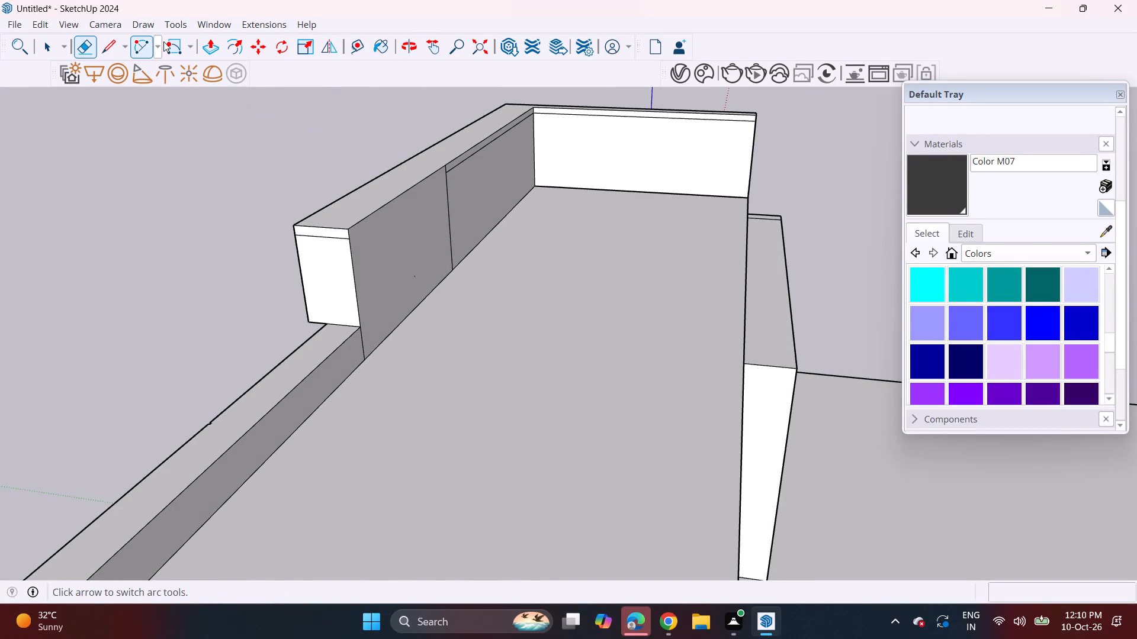
{"action": "left_click", "coordinate": [216, 46]}
{"action": "left_click", "coordinate": [383, 234]}
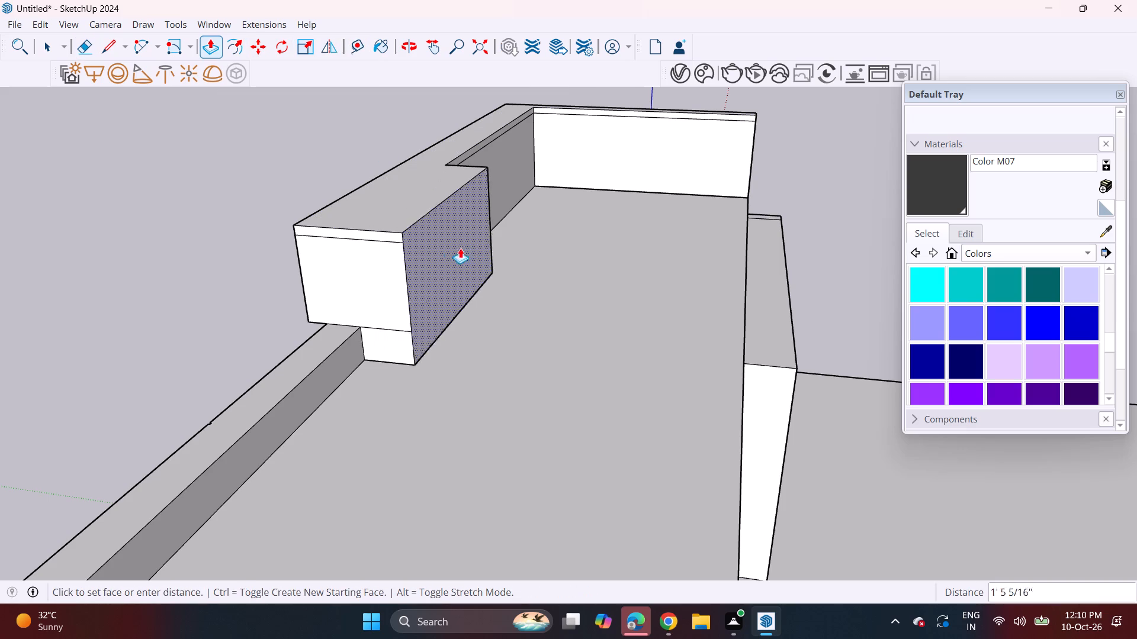
{"action": "left_click", "coordinate": [535, 267]}
Split the block's top from the front parapet strip with a line and Push/Pull the rear portion upward.
{"action": "middle_click_drag", "start_coordinate": [336, 221], "coordinate": [739, 182]}
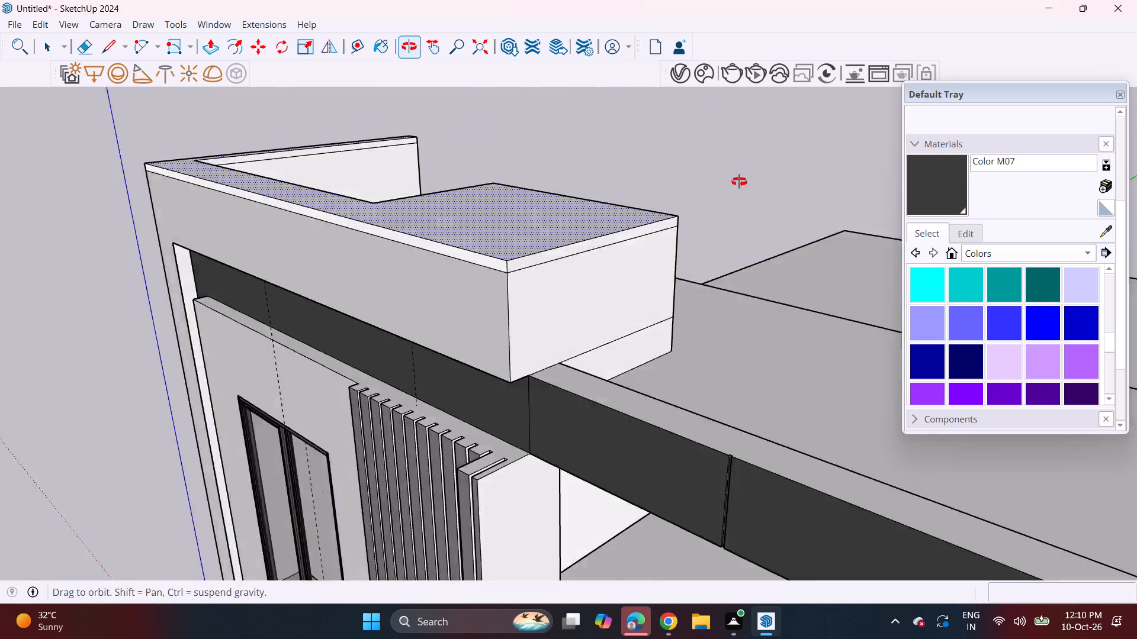
{"action": "middle_click_drag", "start_coordinate": [739, 182], "coordinate": [807, 164]}
{"action": "middle_click_drag", "start_coordinate": [509, 186], "coordinate": [470, 310]}
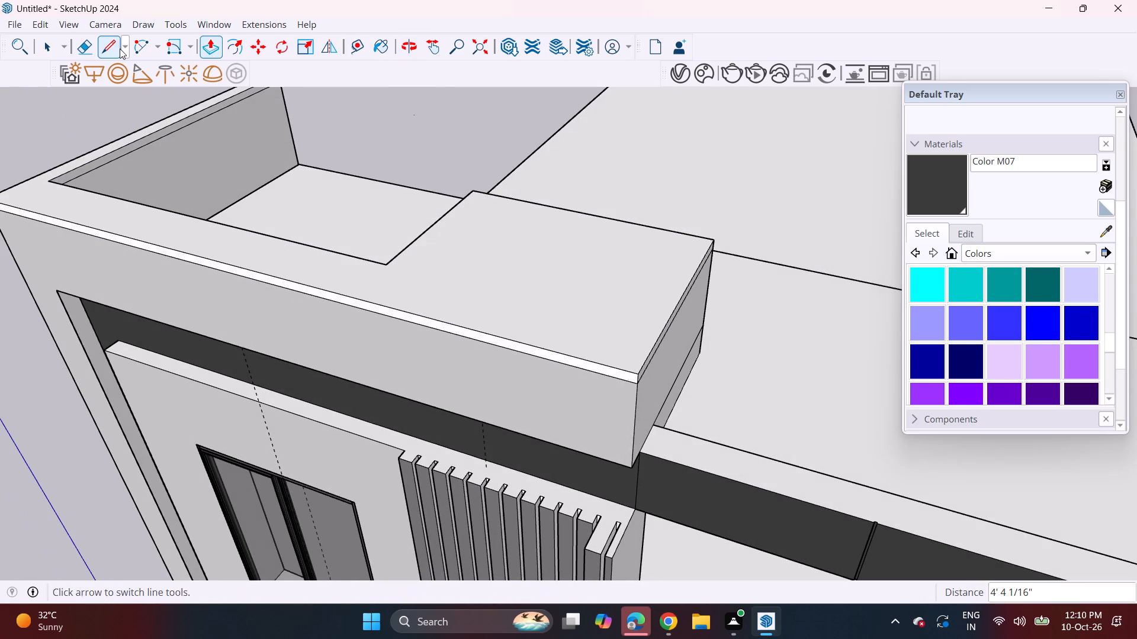
{"action": "left_click", "coordinate": [120, 49]}
{"action": "left_click", "coordinate": [389, 265]}
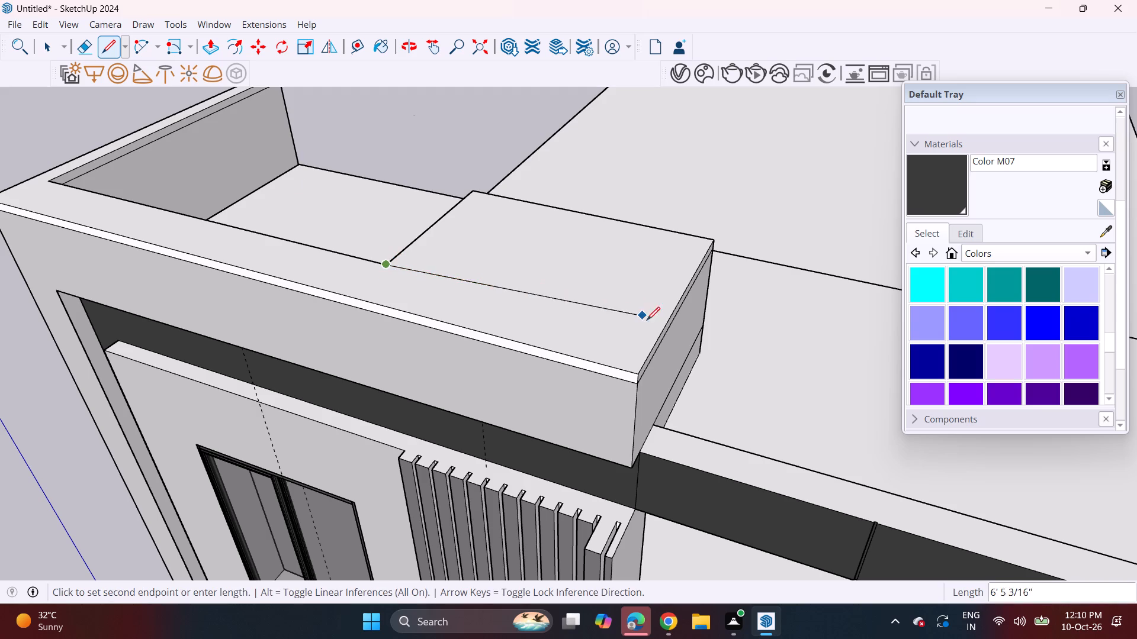
{"action": "left_click", "coordinate": [657, 334]}
{"action": "left_click_drag", "start_coordinate": [210, 41], "coordinate": [220, 46]}
{"action": "left_click", "coordinate": [577, 265]}
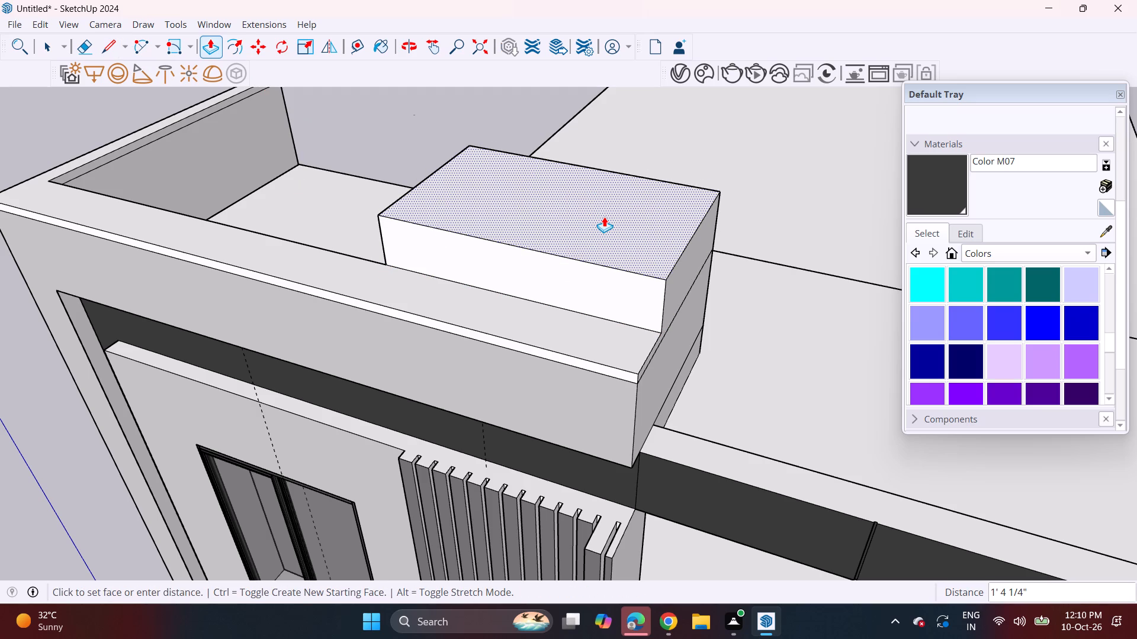
{"action": "left_click", "coordinate": [605, 191]}
Add a cap layer about 4 3/8" thick on top of the raised rooftop block using a new starting face.
{"action": "left_click", "coordinate": [604, 201]}
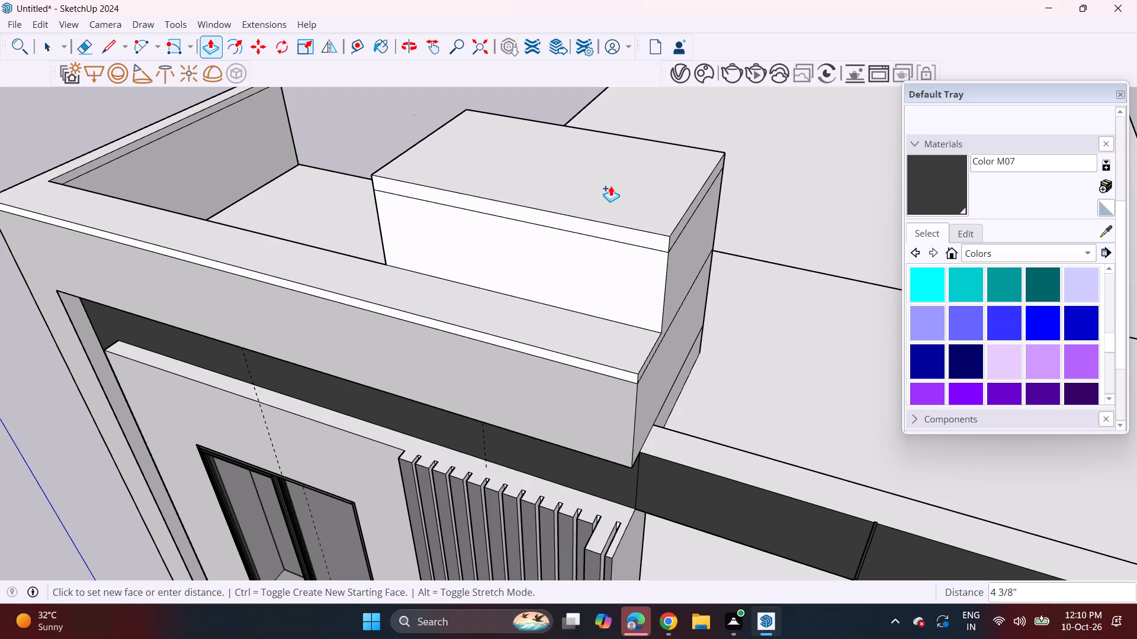
{"action": "left_click", "coordinate": [611, 186]}
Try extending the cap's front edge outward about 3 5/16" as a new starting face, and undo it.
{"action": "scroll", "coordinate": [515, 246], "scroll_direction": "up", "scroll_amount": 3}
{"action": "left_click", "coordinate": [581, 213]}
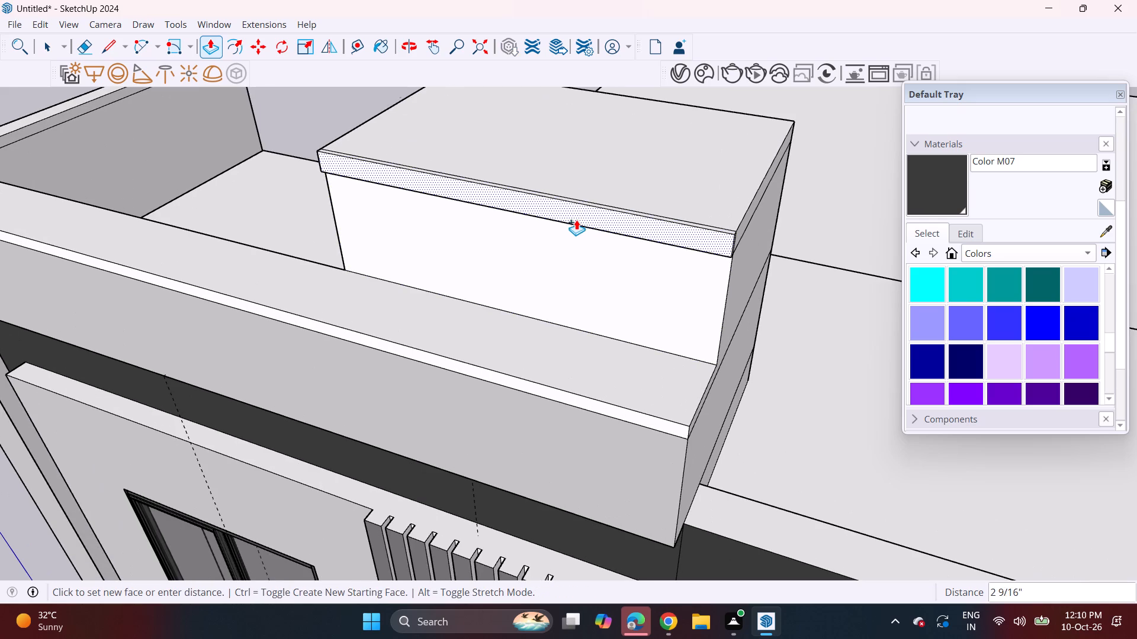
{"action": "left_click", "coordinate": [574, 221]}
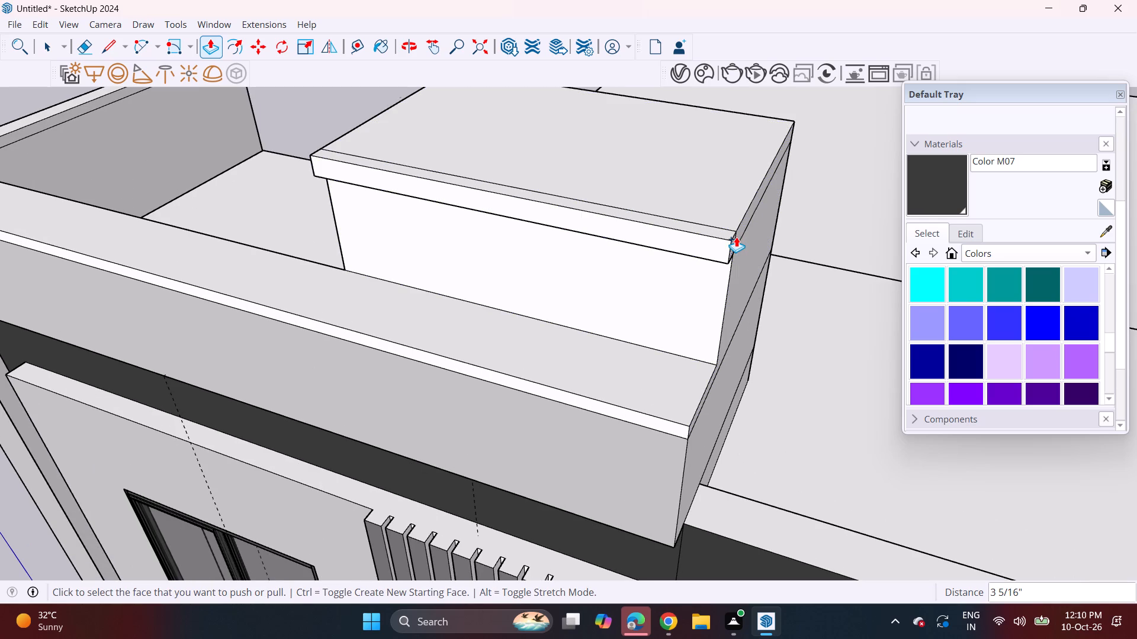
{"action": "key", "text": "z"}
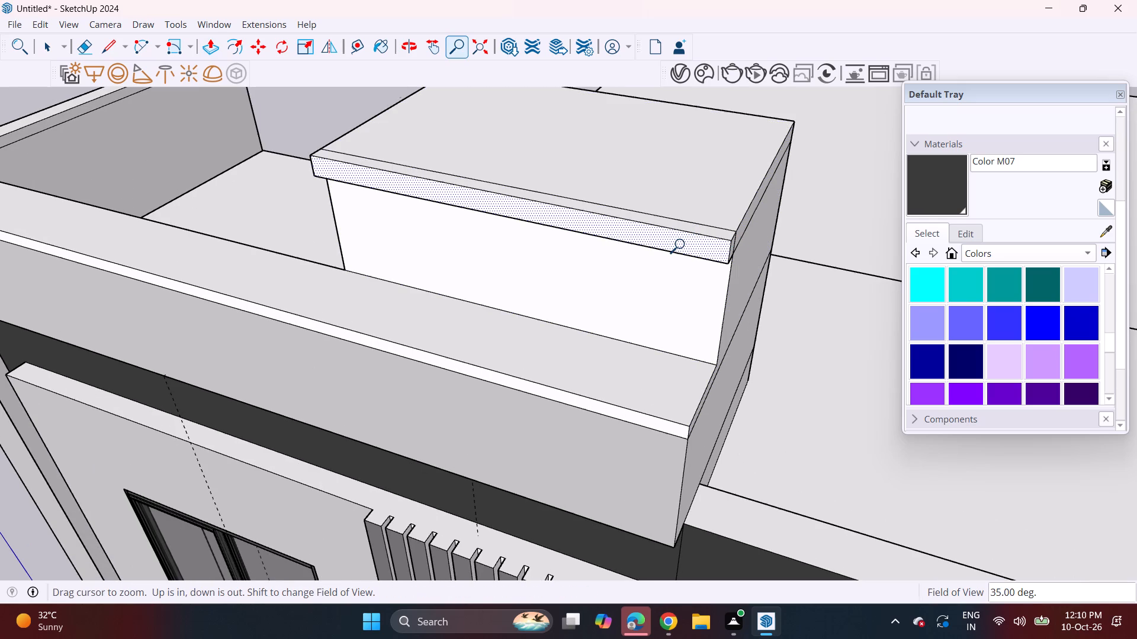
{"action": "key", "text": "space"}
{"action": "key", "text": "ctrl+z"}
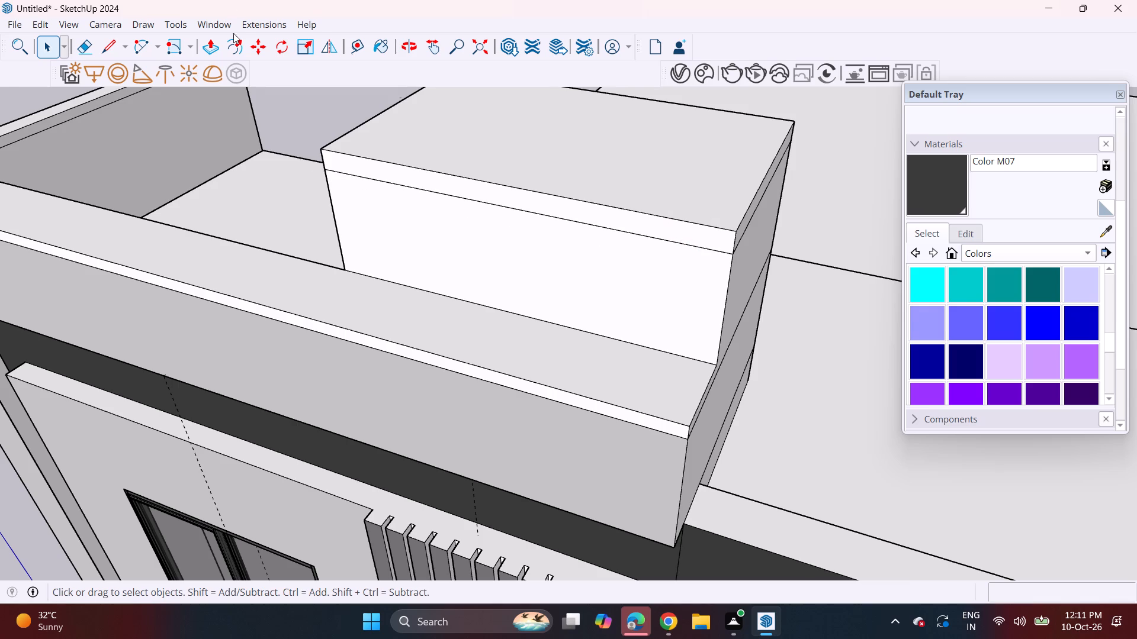
Push/Pull the front edge of the rooftop block's cap outward about 3 15/16" to form an overhang.
{"action": "left_click", "coordinate": [217, 46]}
{"action": "left_click", "coordinate": [523, 193]}
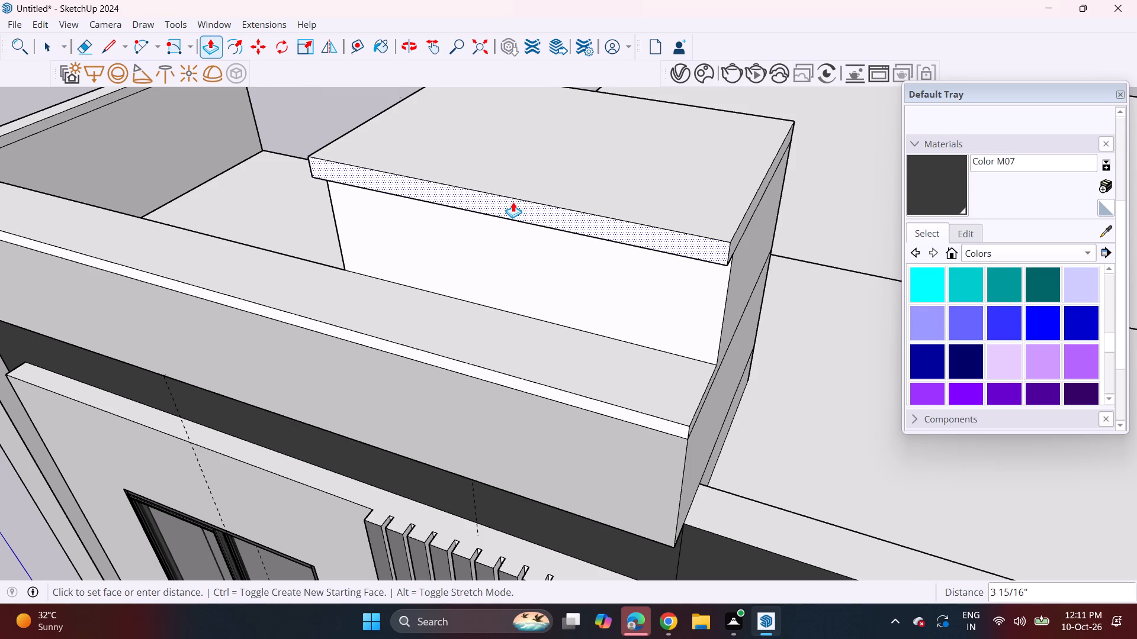
{"action": "left_click", "coordinate": [513, 202]}
Push/Pull both side edges of the rooftop block's cap outward to match its front overhang.
{"action": "double_click", "coordinate": [733, 249]}
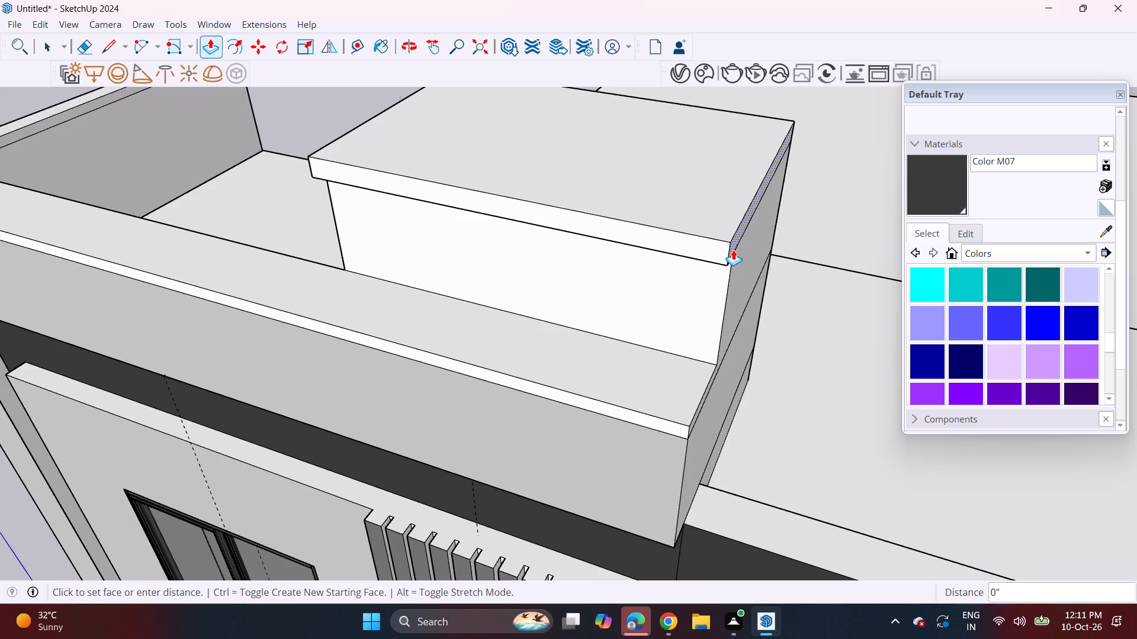
{"action": "middle_click_drag", "start_coordinate": [500, 237], "coordinate": [836, 236]}
{"action": "double_click", "coordinate": [477, 229]}
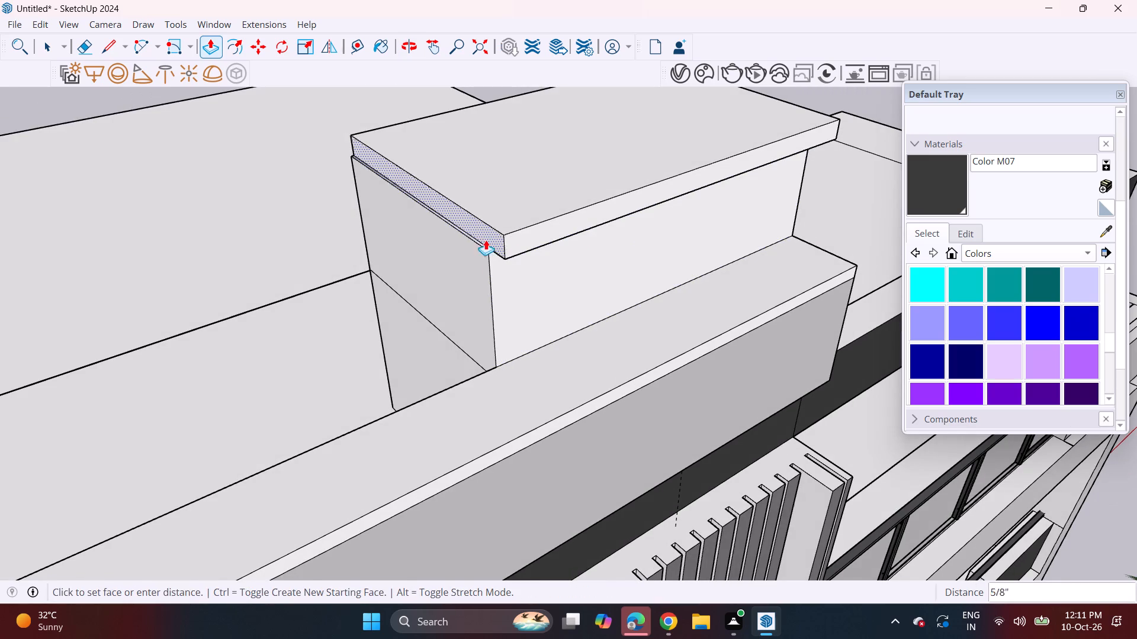
{"action": "left_click", "coordinate": [465, 266]}
{"action": "middle_click_drag", "start_coordinate": [574, 350], "coordinate": [509, 298]}
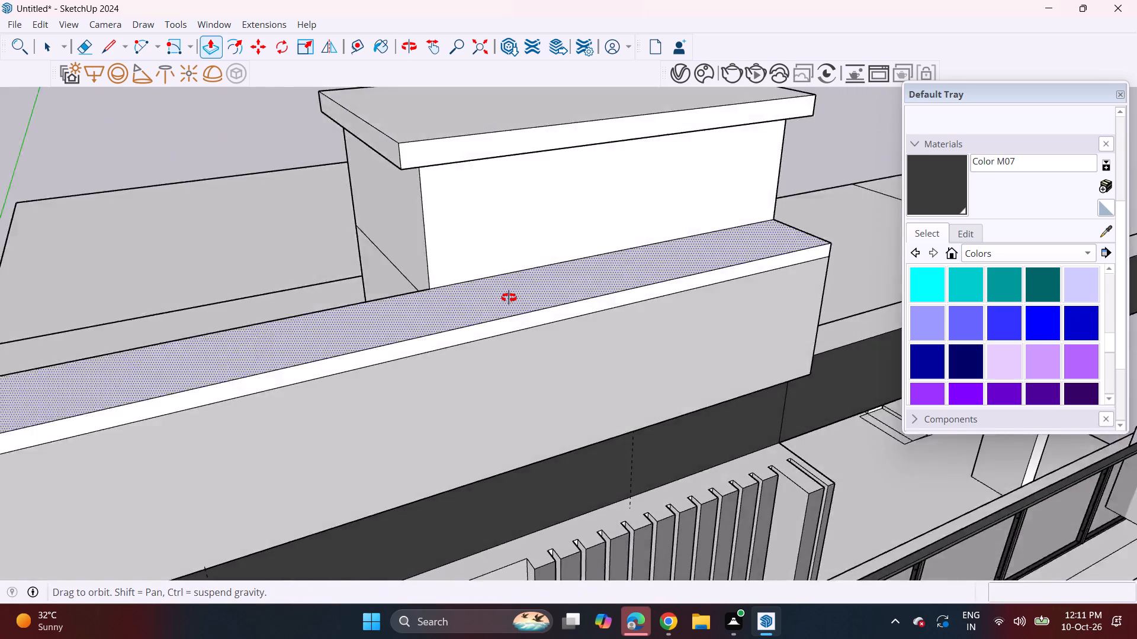
{"action": "middle_click_drag", "start_coordinate": [509, 298], "coordinate": [476, 285]}
Push/Pull the parapet coping outward along the front face and the left side wall, repeating the previous overhang distance.
{"action": "double_click", "coordinate": [475, 276]}
{"action": "scroll", "coordinate": [355, 321], "scroll_direction": "down", "scroll_amount": 2}
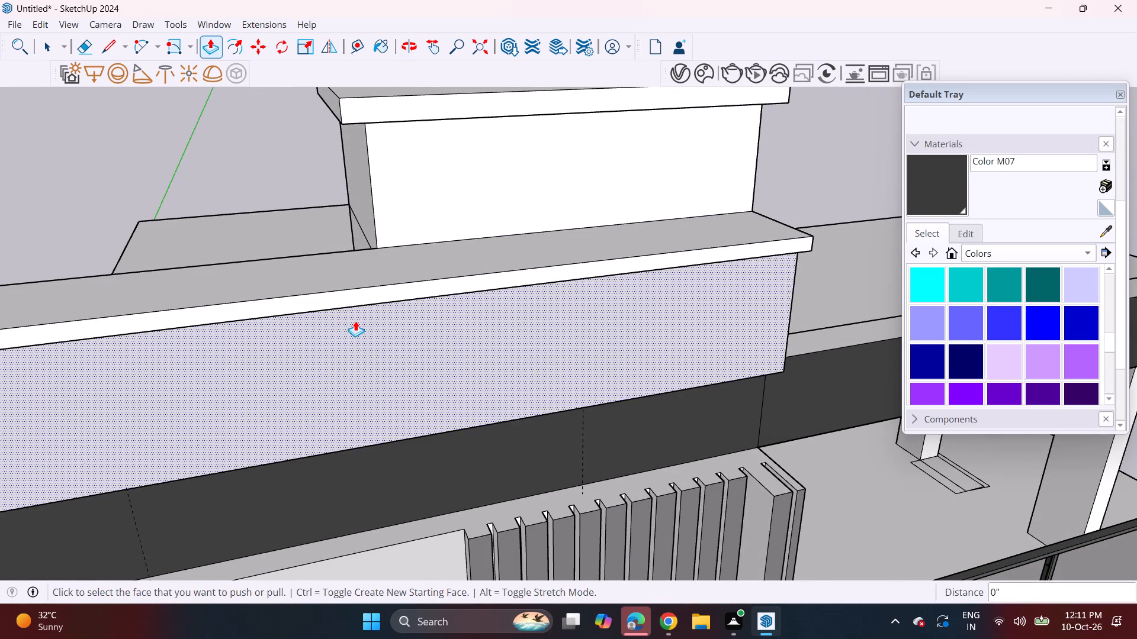
{"action": "scroll", "coordinate": [355, 321], "scroll_direction": "down", "scroll_amount": 5}
{"action": "middle_click_drag", "start_coordinate": [259, 334], "coordinate": [727, 260]}
{"action": "scroll", "coordinate": [321, 251], "scroll_direction": "up", "scroll_amount": 2}
{"action": "middle_click_drag", "start_coordinate": [309, 272], "coordinate": [405, 248]}
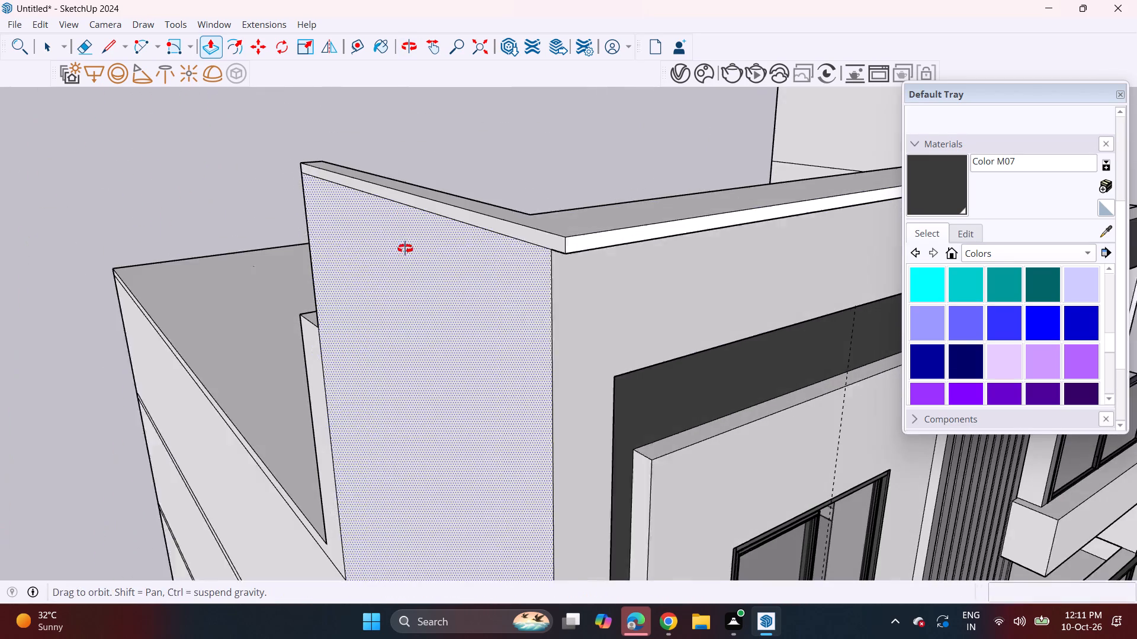
{"action": "middle_click_drag", "start_coordinate": [405, 248], "coordinate": [407, 248]}
{"action": "double_click", "coordinate": [505, 215]}
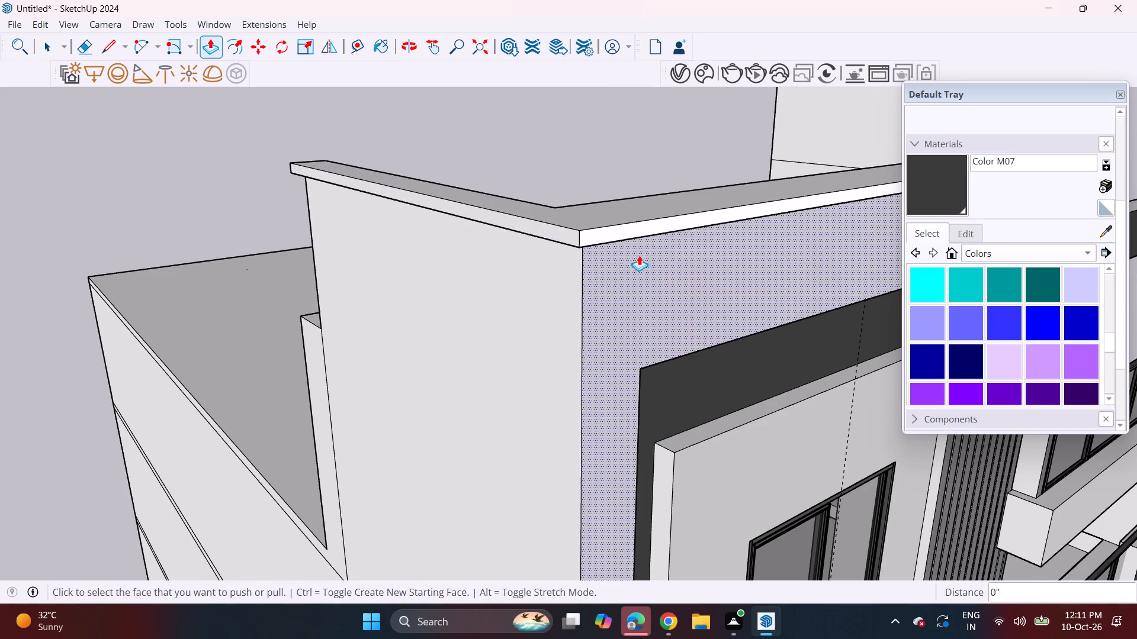
Sample dark grey Color M07 from the roof band and paint the cap's front edge and the parapet coping's front and left edges.
{"action": "middle_click_drag", "start_coordinate": [597, 246], "coordinate": [407, 192]}
{"action": "scroll", "coordinate": [438, 218], "scroll_direction": "down", "scroll_amount": 12}
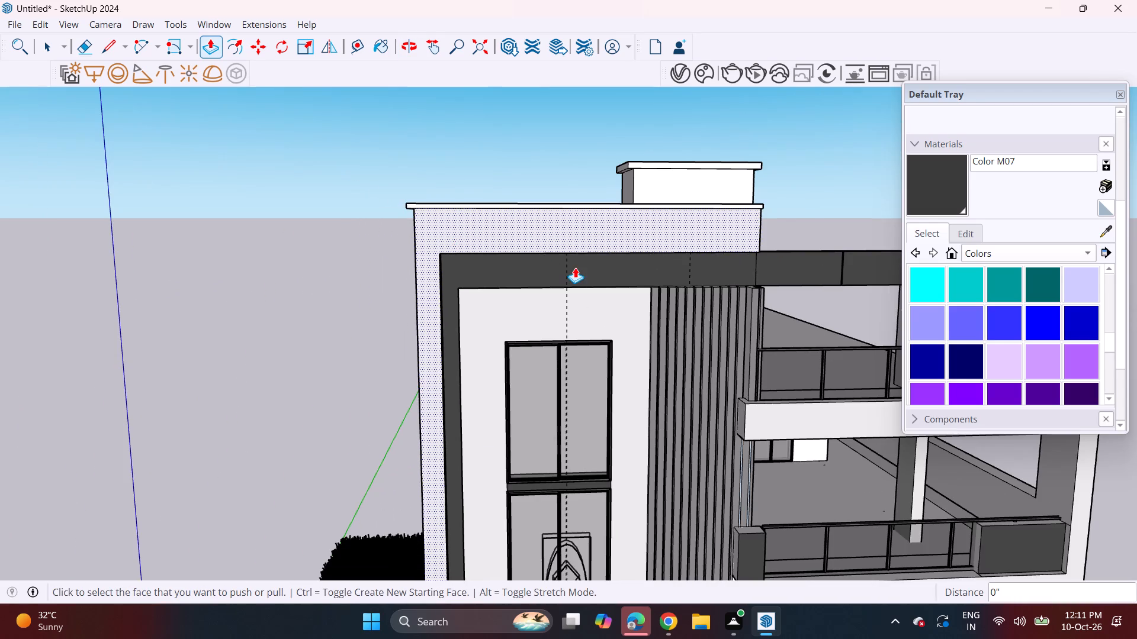
{"action": "middle_click_drag", "start_coordinate": [576, 269], "coordinate": [384, 244], "text": "shift"}
{"action": "scroll", "coordinate": [380, 246], "scroll_direction": "down", "scroll_amount": 3}
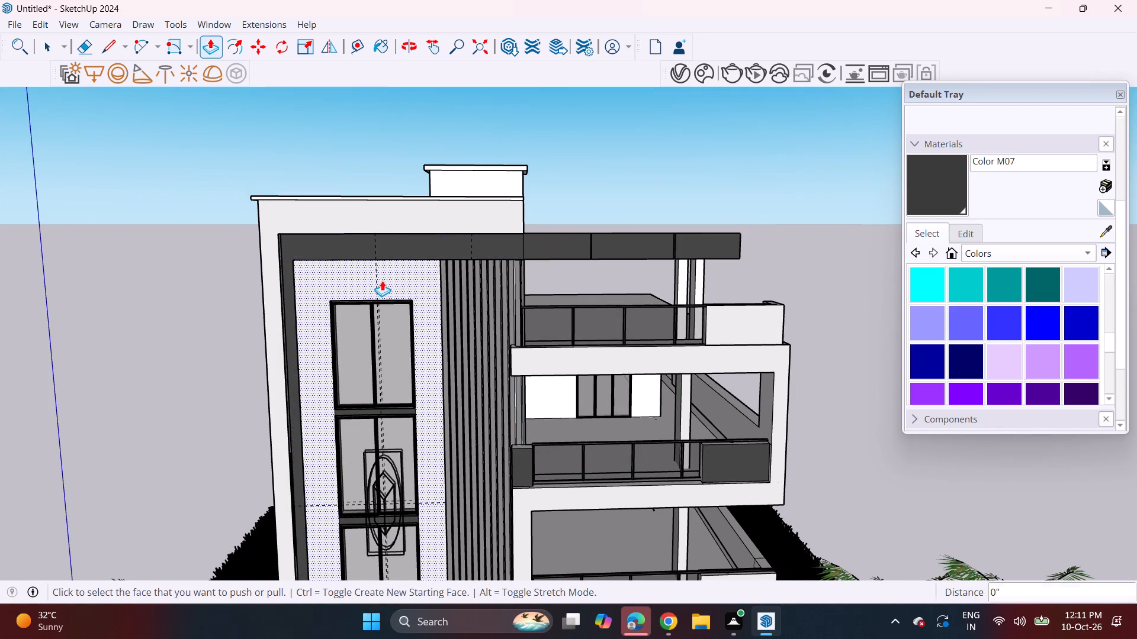
{"action": "middle_click_drag", "start_coordinate": [382, 280], "coordinate": [392, 237]}
{"action": "middle_click", "coordinate": [393, 232]}
{"action": "middle_click_drag", "start_coordinate": [467, 257], "coordinate": [387, 271], "text": "shift"}
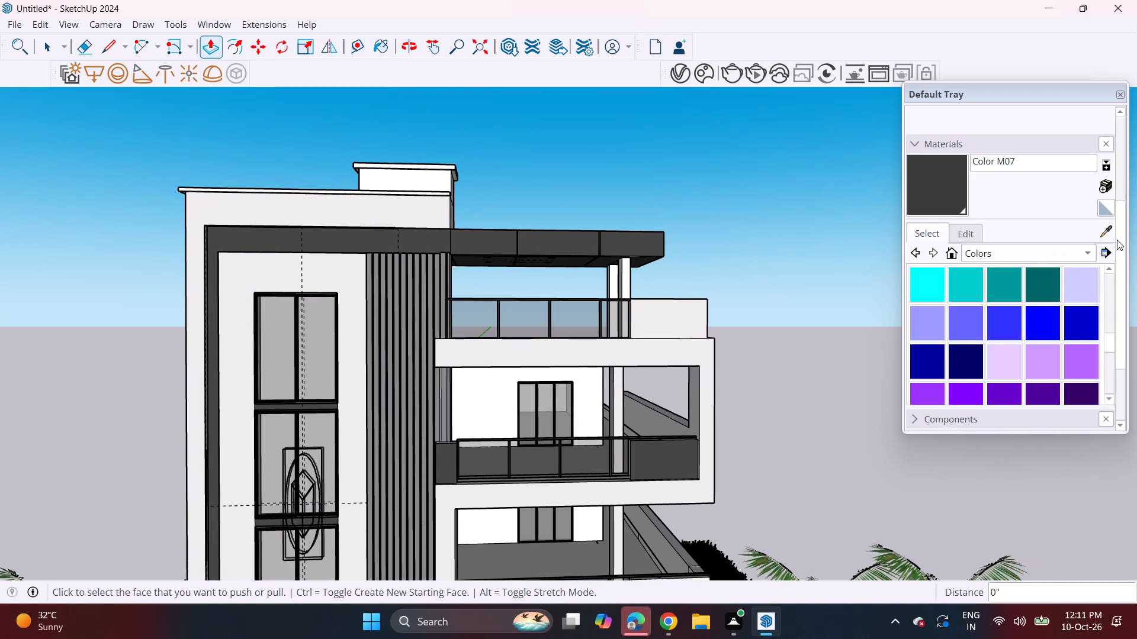
{"action": "left_click", "coordinate": [1107, 234]}
{"action": "left_click", "coordinate": [570, 242]}
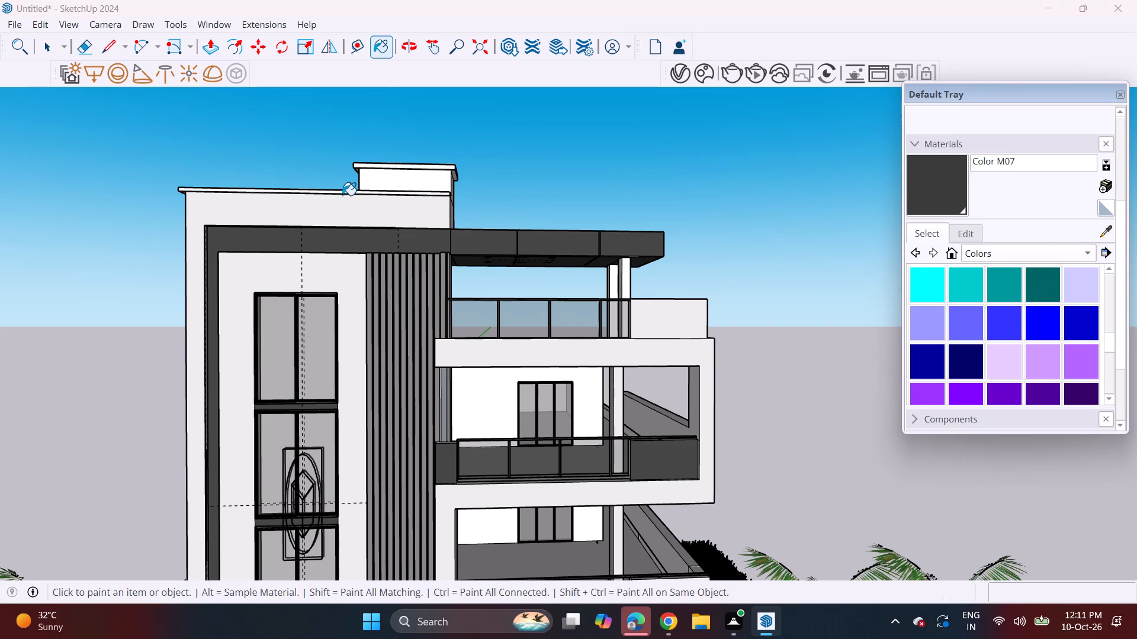
{"action": "scroll", "coordinate": [359, 186], "scroll_direction": "up", "scroll_amount": 6}
{"action": "left_click", "coordinate": [388, 154]}
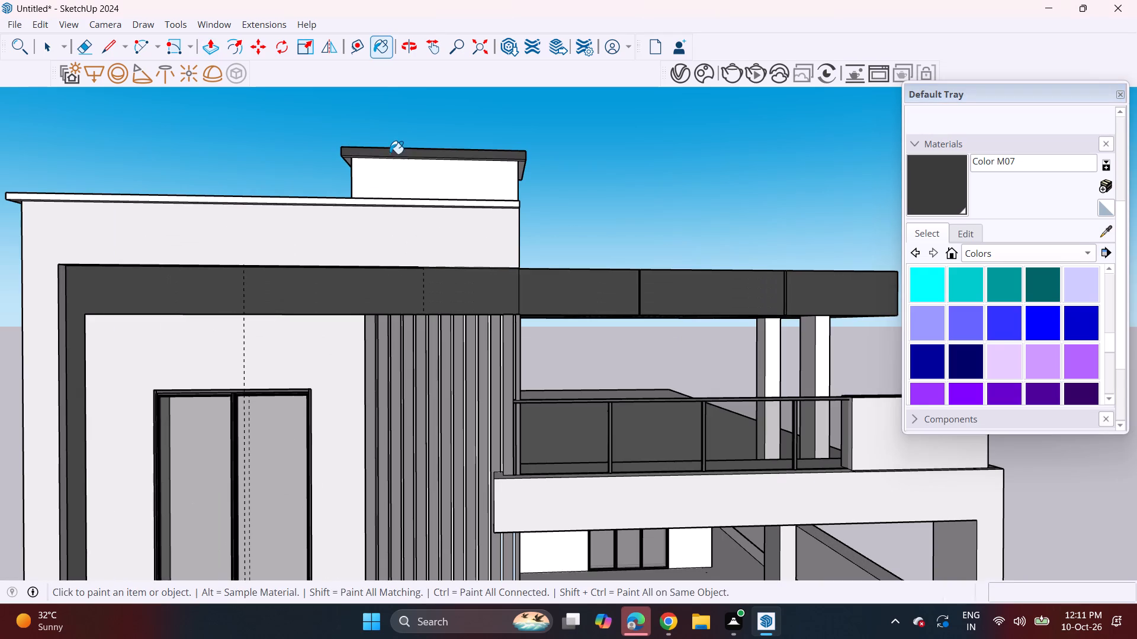
{"action": "middle_click_drag", "start_coordinate": [381, 153], "coordinate": [425, 192]}
{"action": "scroll", "coordinate": [421, 212], "scroll_direction": "up", "scroll_amount": 4}
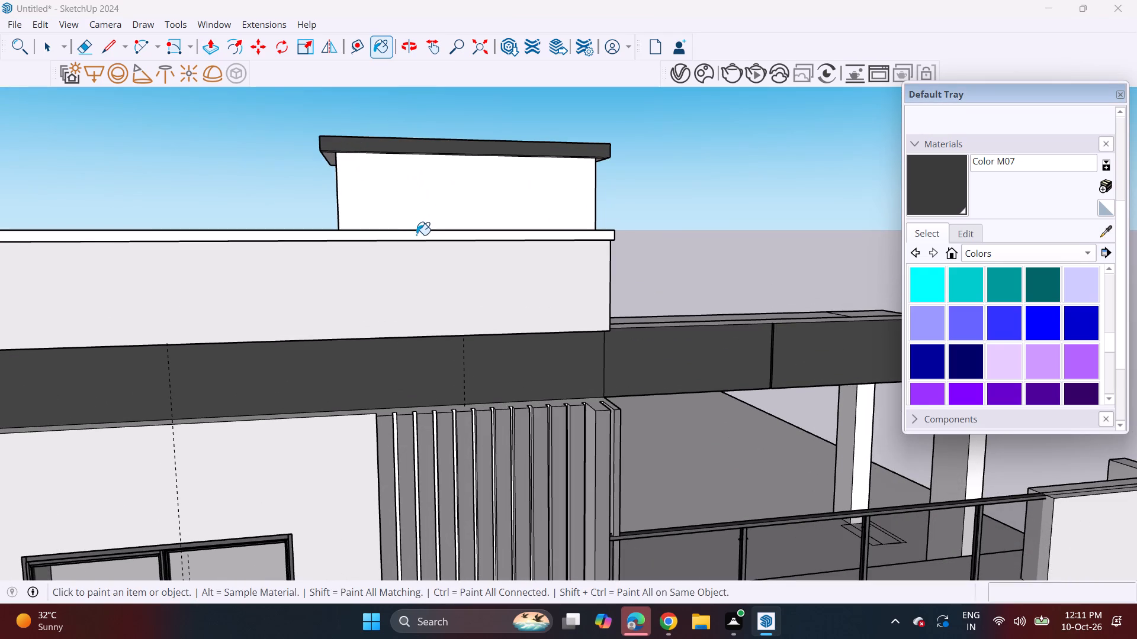
{"action": "left_click", "coordinate": [416, 235]}
{"action": "middle_click_drag", "start_coordinate": [359, 235], "coordinate": [866, 251], "text": "shift"}
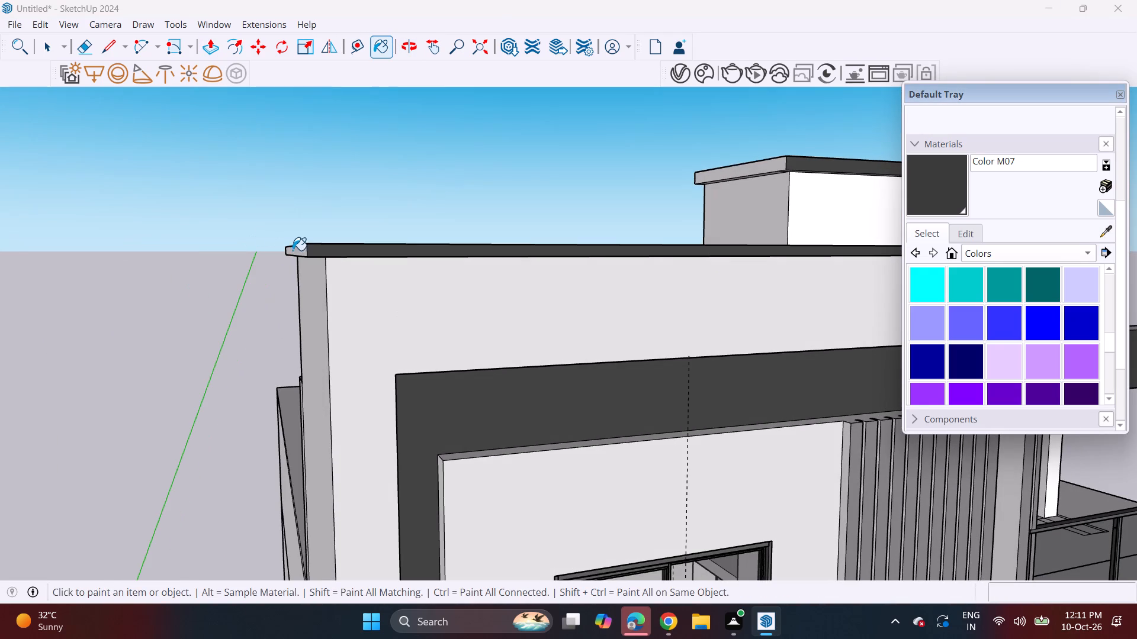
{"action": "left_click", "coordinate": [297, 250]}
Inspect the painted rooftop edges and the whole front elevation of the house from several angles.
{"action": "middle_click_drag", "start_coordinate": [455, 278], "coordinate": [354, 329]}
{"action": "scroll", "coordinate": [399, 325], "scroll_direction": "down", "scroll_amount": 7}
{"action": "middle_click_drag", "start_coordinate": [483, 325], "coordinate": [406, 286], "text": "shift"}
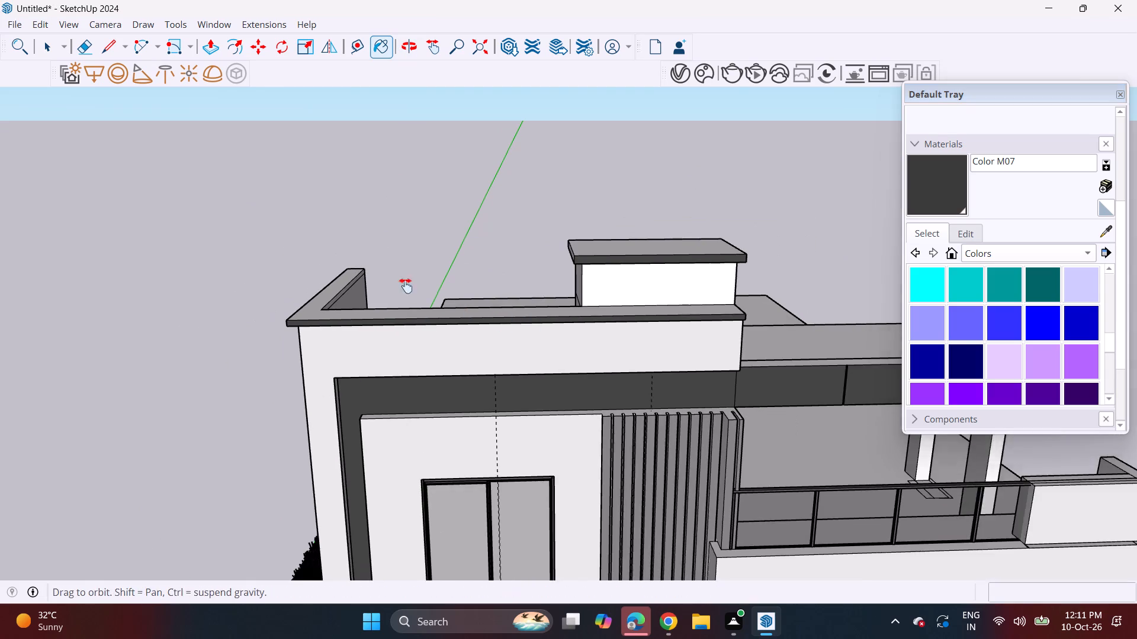
{"action": "middle_click_drag", "start_coordinate": [406, 286], "coordinate": [347, 231], "text": "shift"}
{"action": "scroll", "coordinate": [343, 225], "scroll_direction": "down", "scroll_amount": 3}
{"action": "middle_click_drag", "start_coordinate": [449, 330], "coordinate": [427, 266]}
{"action": "scroll", "coordinate": [427, 258], "scroll_direction": "down", "scroll_amount": 3}
{"action": "middle_click_drag", "start_coordinate": [483, 376], "coordinate": [474, 349]}
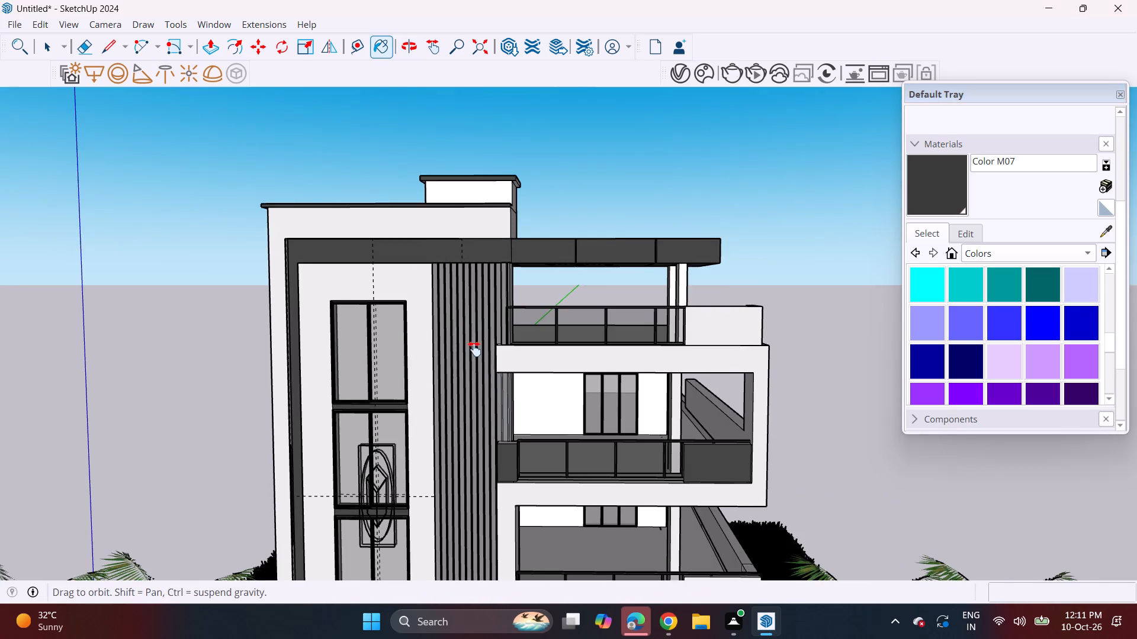
{"action": "middle_click_drag", "start_coordinate": [474, 349], "coordinate": [468, 299]}
{"action": "middle_click_drag", "start_coordinate": [471, 325], "coordinate": [467, 279]}
{"action": "scroll", "coordinate": [458, 285], "scroll_direction": "down", "scroll_amount": 4}
{"action": "middle_click_drag", "start_coordinate": [444, 334], "coordinate": [372, 360], "text": "shift"}
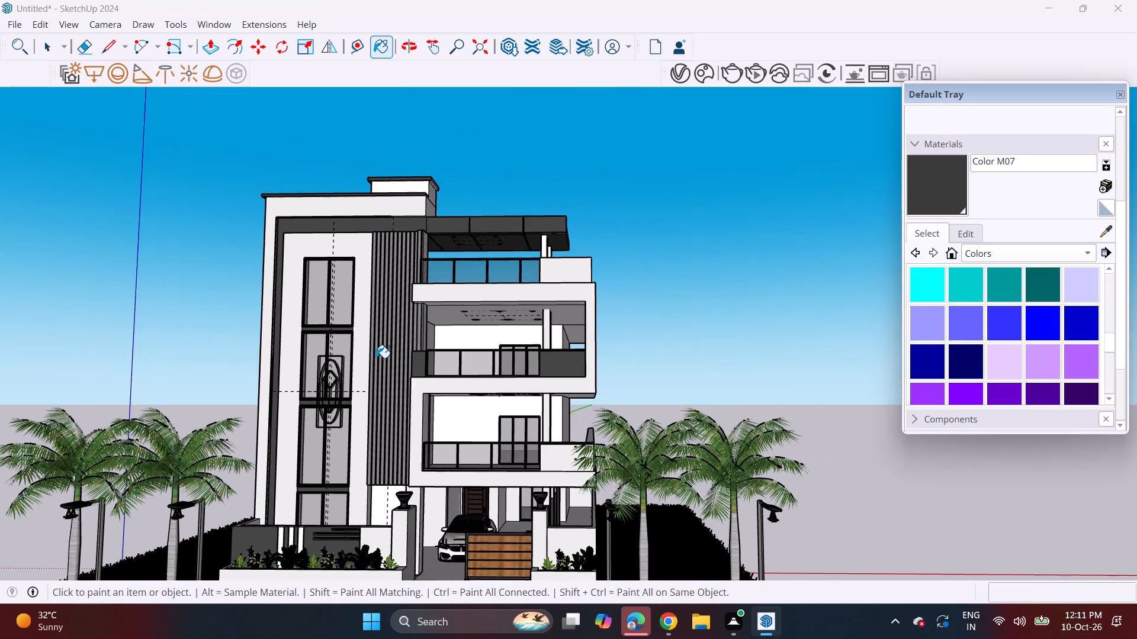
{"action": "middle_click_drag", "start_coordinate": [376, 358], "coordinate": [398, 339]}
{"action": "scroll", "coordinate": [395, 343], "scroll_direction": "down", "scroll_amount": 3}
{"action": "middle_click_drag", "start_coordinate": [392, 347], "coordinate": [444, 366], "text": "shift"}
{"action": "scroll", "coordinate": [446, 364], "scroll_direction": "up", "scroll_amount": 2}
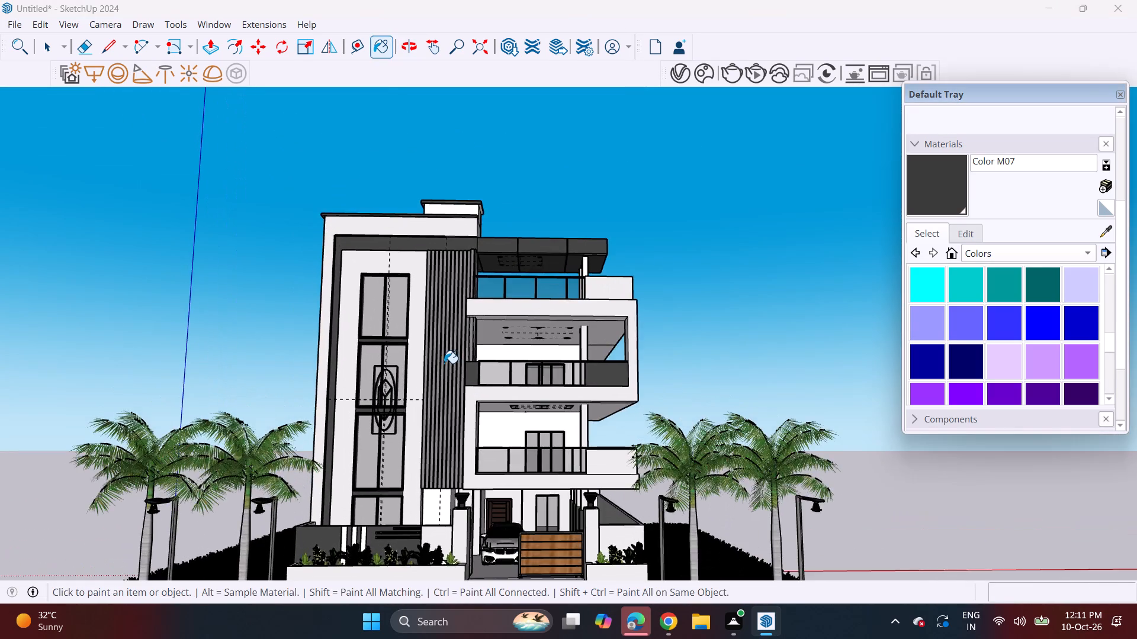
{"action": "middle_click_drag", "start_coordinate": [444, 363], "coordinate": [444, 317], "text": "shift"}
{"action": "middle_click_drag", "start_coordinate": [446, 330], "coordinate": [446, 356]}
{"action": "middle_click_drag", "start_coordinate": [445, 355], "coordinate": [462, 349], "text": "shift"}
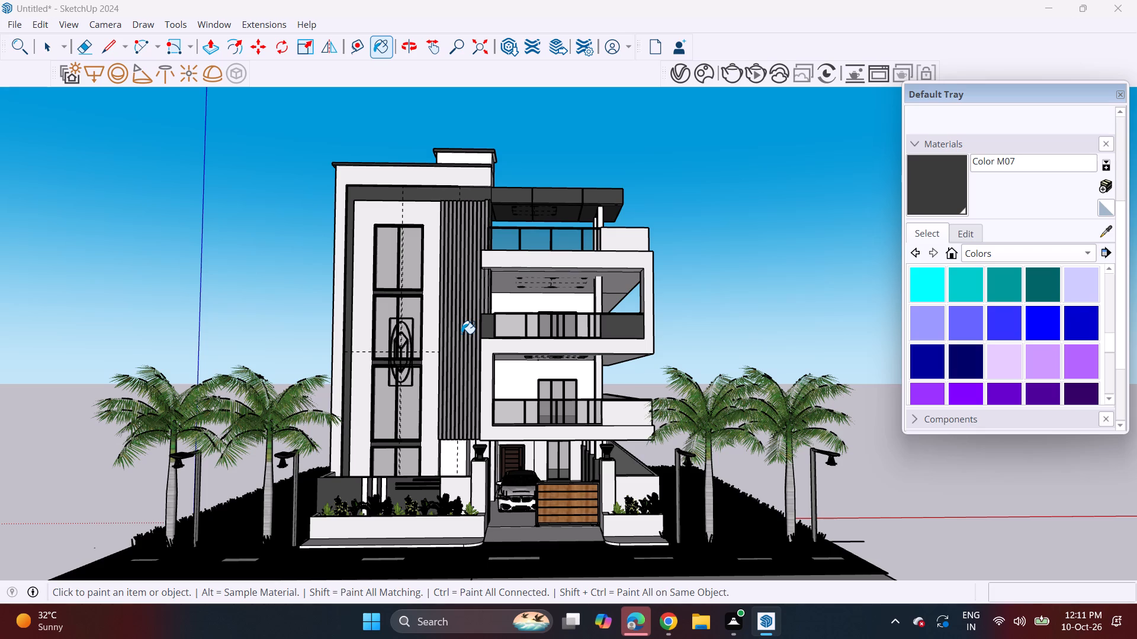
Sample light grey Color M02 from the ground-floor wall and paint the balcony back walls, upper balcony ceiling and side soffit surfaces.
{"action": "left_click", "coordinate": [1100, 230]}
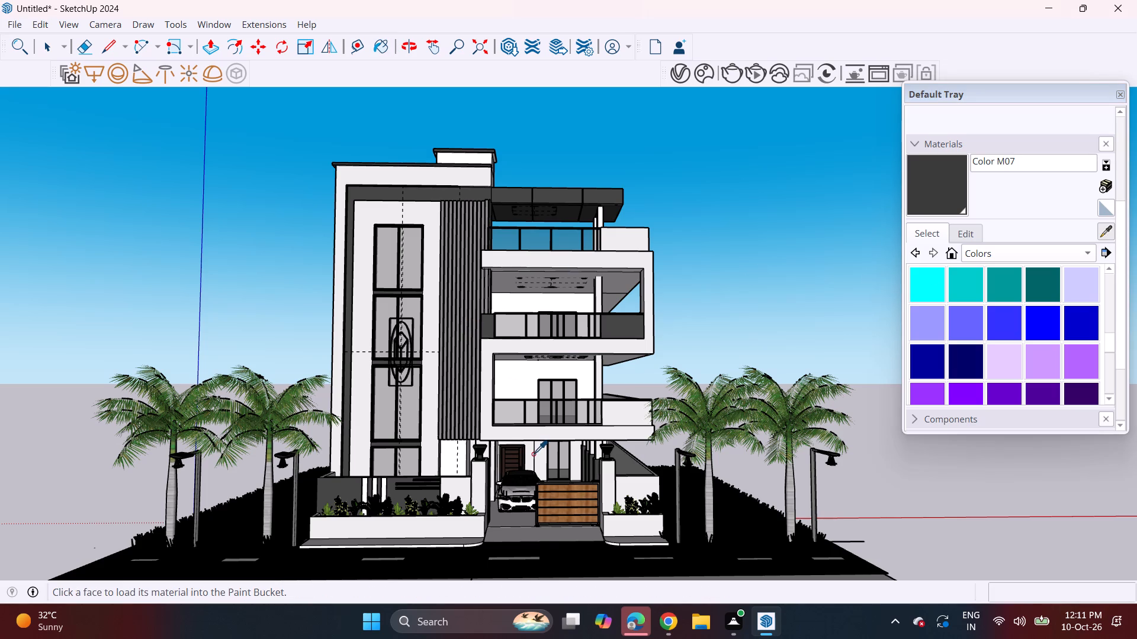
{"action": "left_click", "coordinate": [539, 455]}
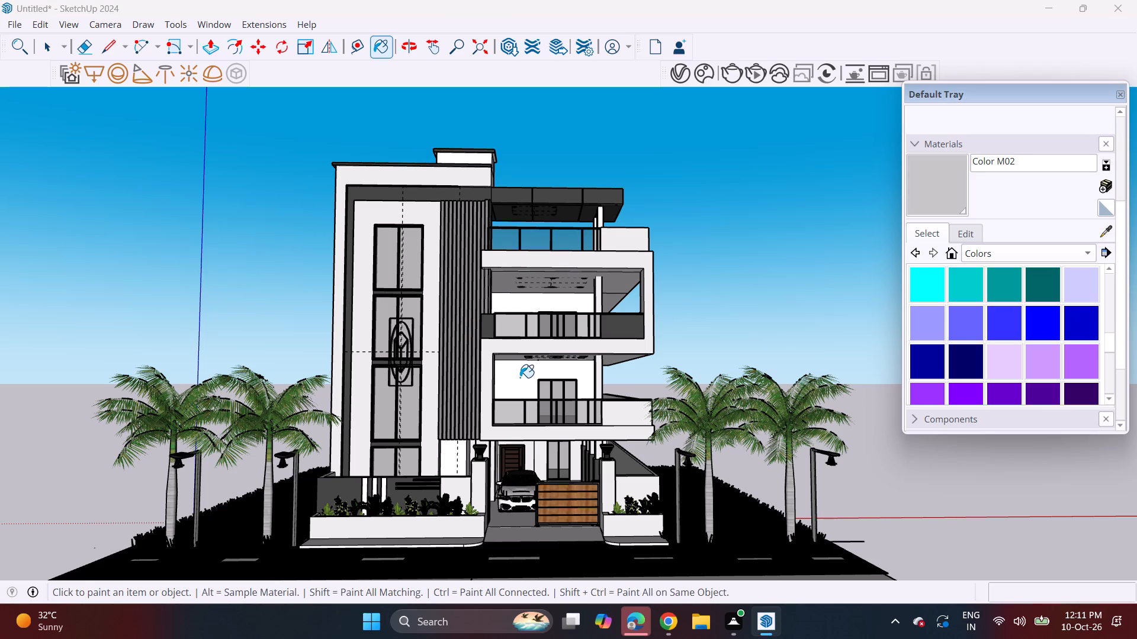
{"action": "left_click", "coordinate": [518, 379]}
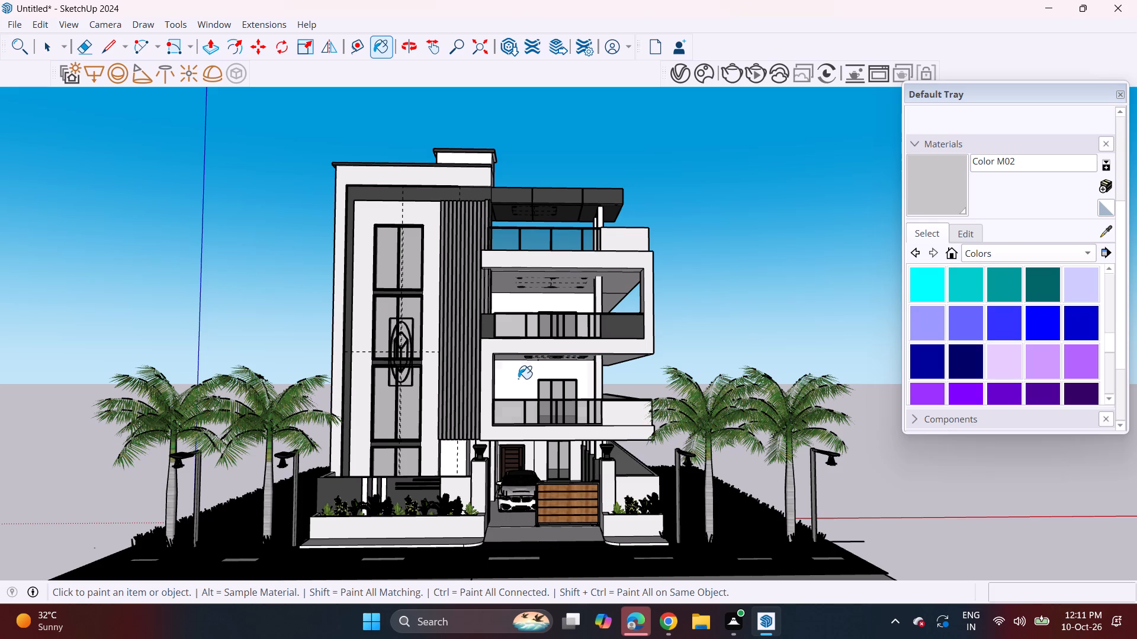
{"action": "left_click", "coordinate": [517, 301]}
{"action": "left_click", "coordinate": [513, 287]}
{"action": "double_click", "coordinate": [612, 302]}
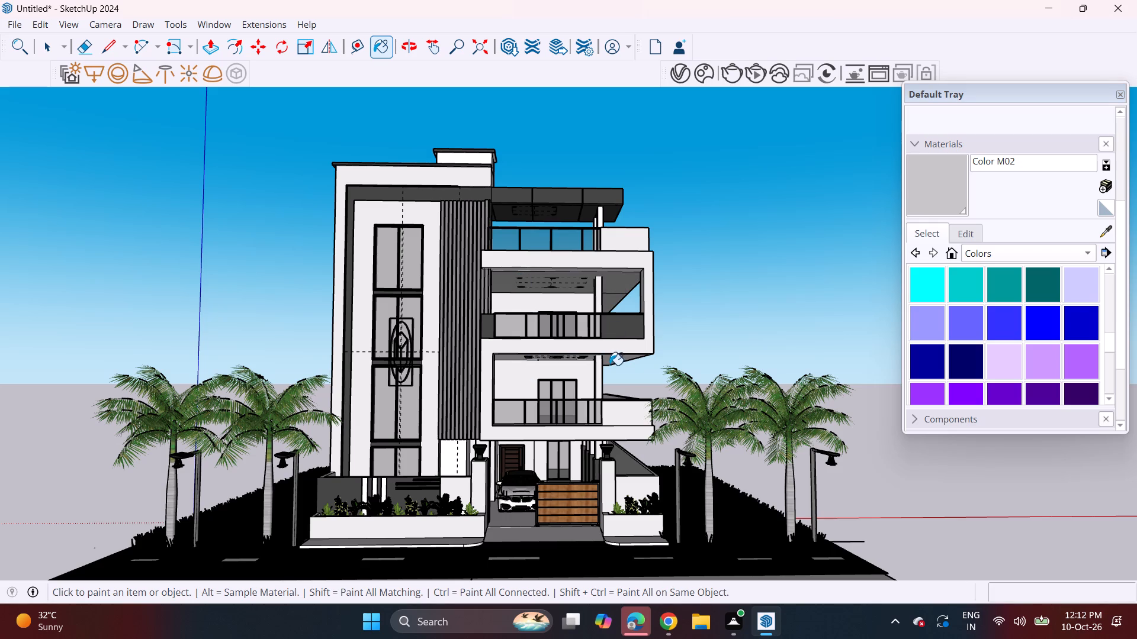
{"action": "left_click", "coordinate": [611, 360]}
Paint the underside of the lowest balcony slab above the car porch with Color M02.
{"action": "middle_click_drag", "start_coordinate": [587, 394], "coordinate": [574, 301]}
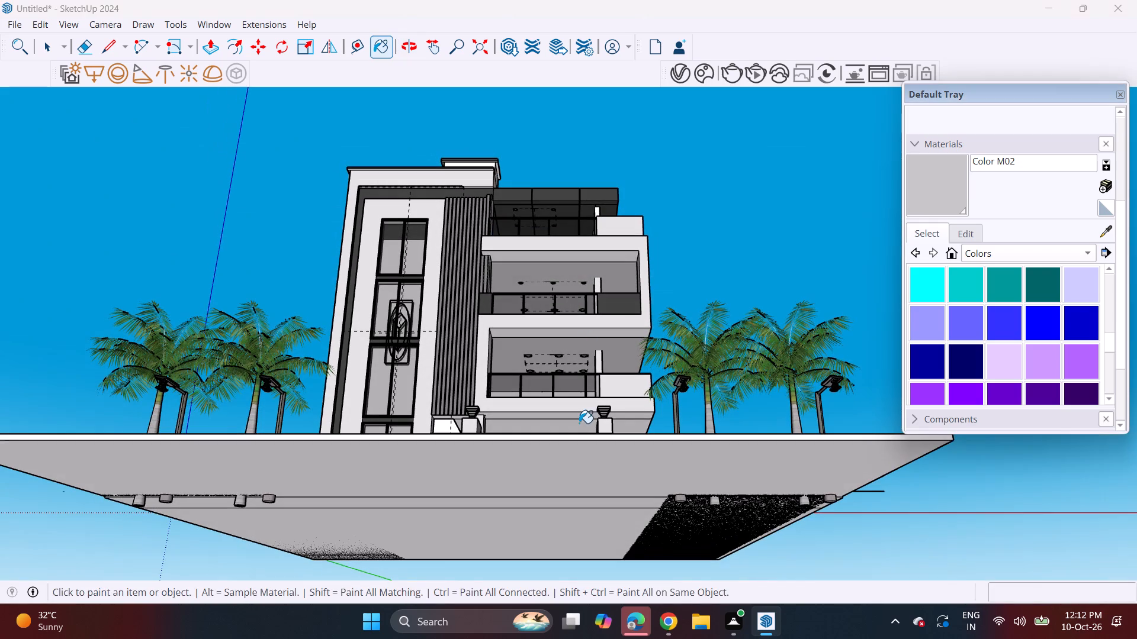
{"action": "left_click", "coordinate": [579, 424]}
{"action": "scroll", "coordinate": [587, 419], "scroll_direction": "up", "scroll_amount": 4}
{"action": "left_click", "coordinate": [587, 414]}
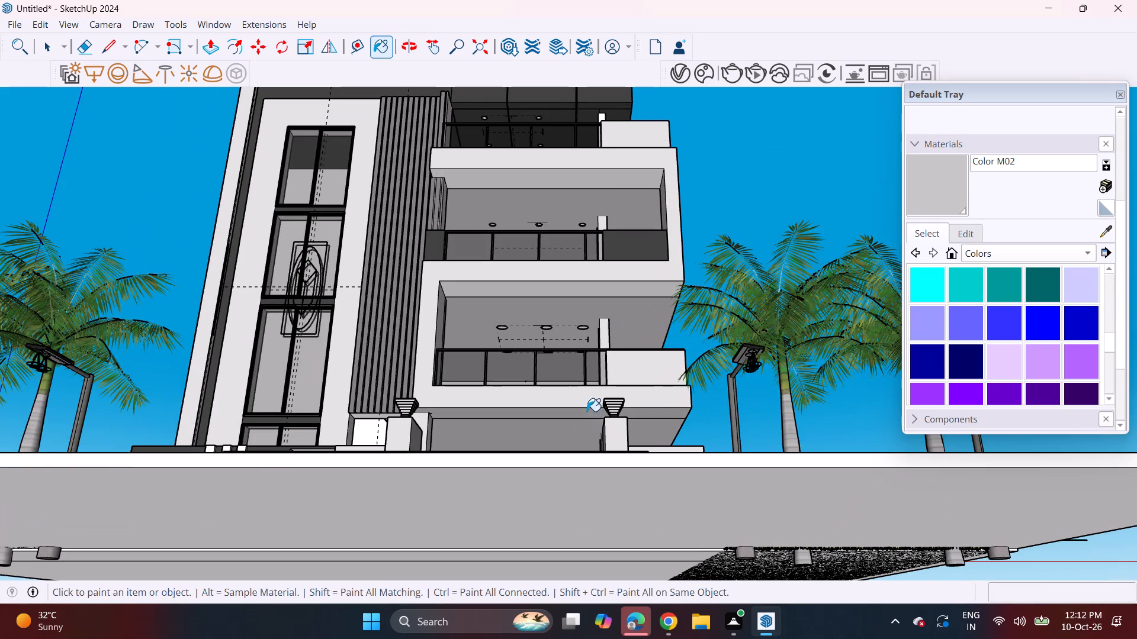
Resample Color M02 from the balcony fascia and paint both balcony frames' undersides and the upper frame's right inner side.
{"action": "middle_click_drag", "start_coordinate": [567, 272], "coordinate": [570, 350]}
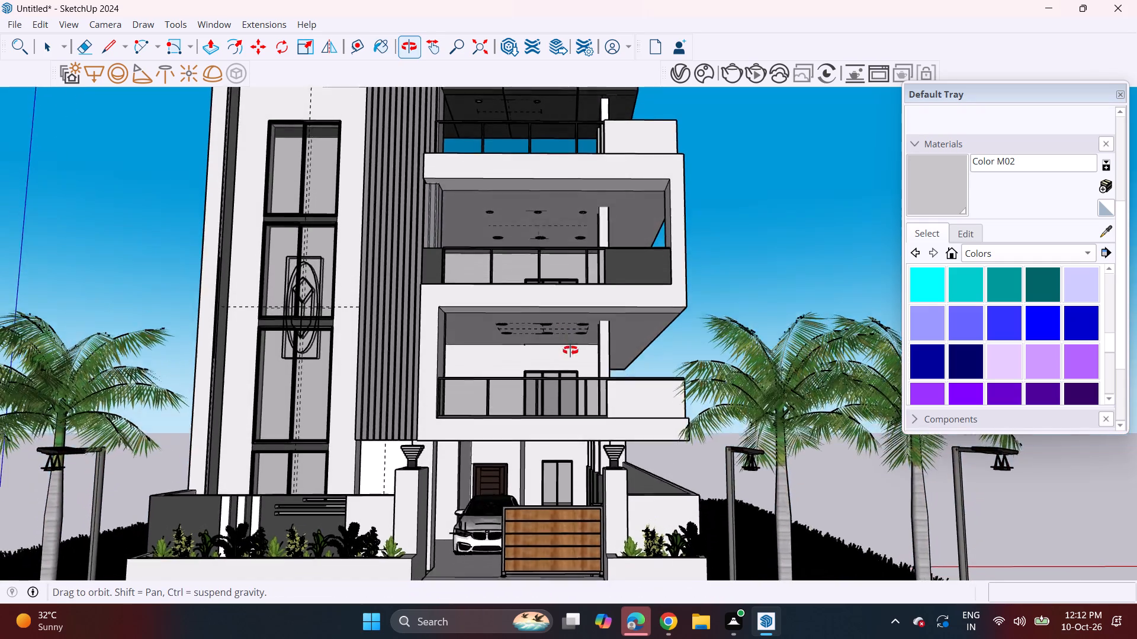
{"action": "middle_click_drag", "start_coordinate": [570, 350], "coordinate": [575, 326]}
{"action": "double_click", "coordinate": [1109, 235]}
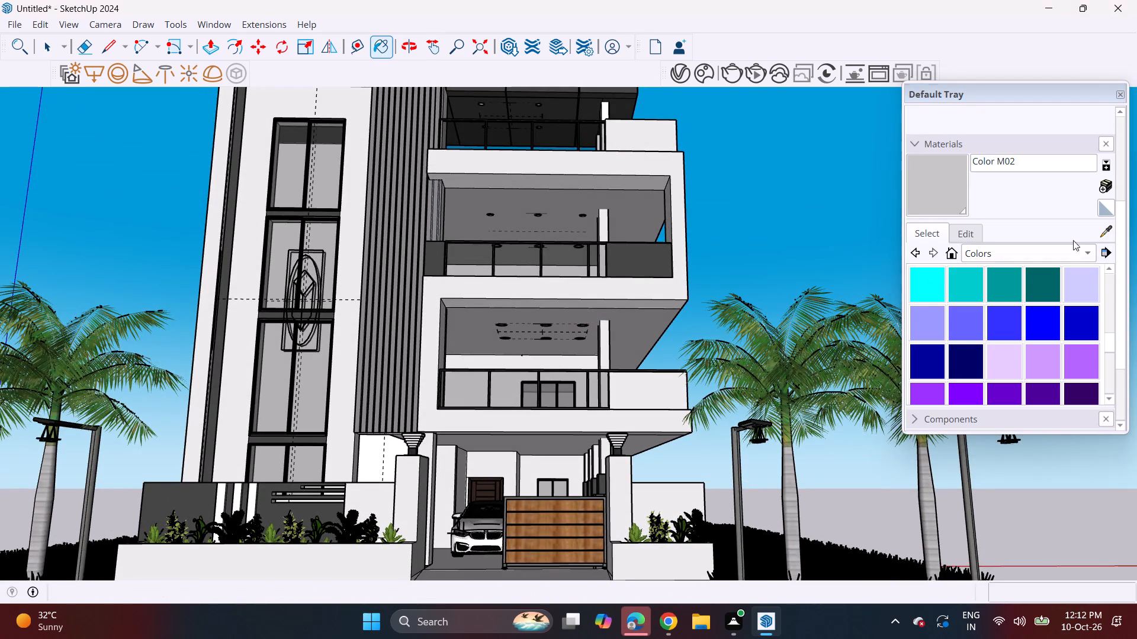
{"action": "left_click", "coordinate": [592, 293]}
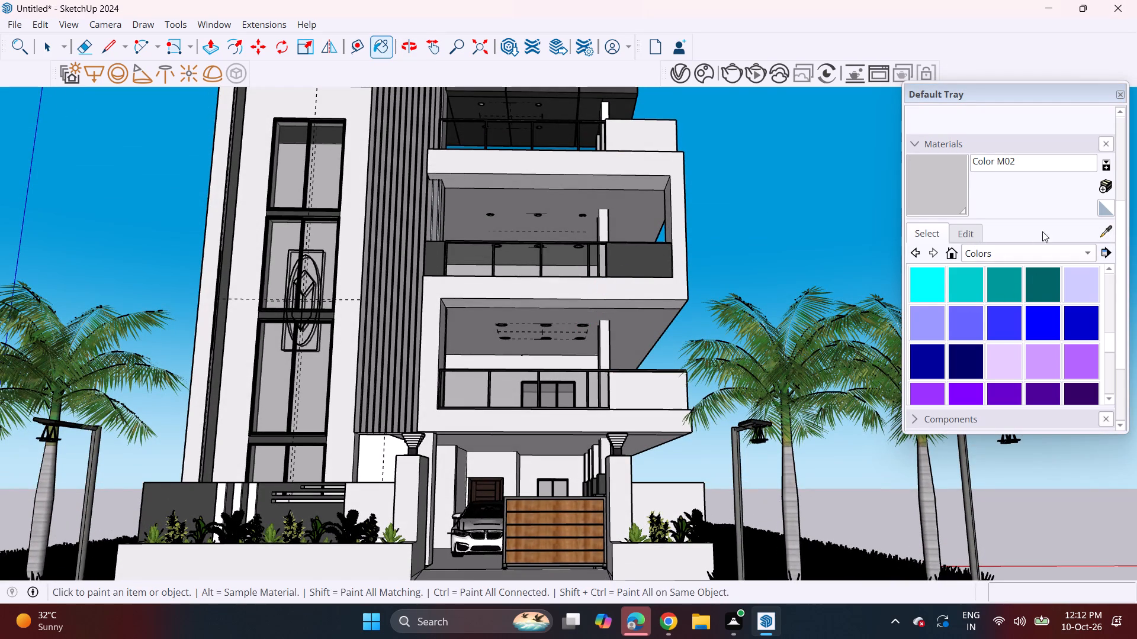
{"action": "left_click", "coordinate": [1106, 233]}
{"action": "left_click", "coordinate": [651, 291]}
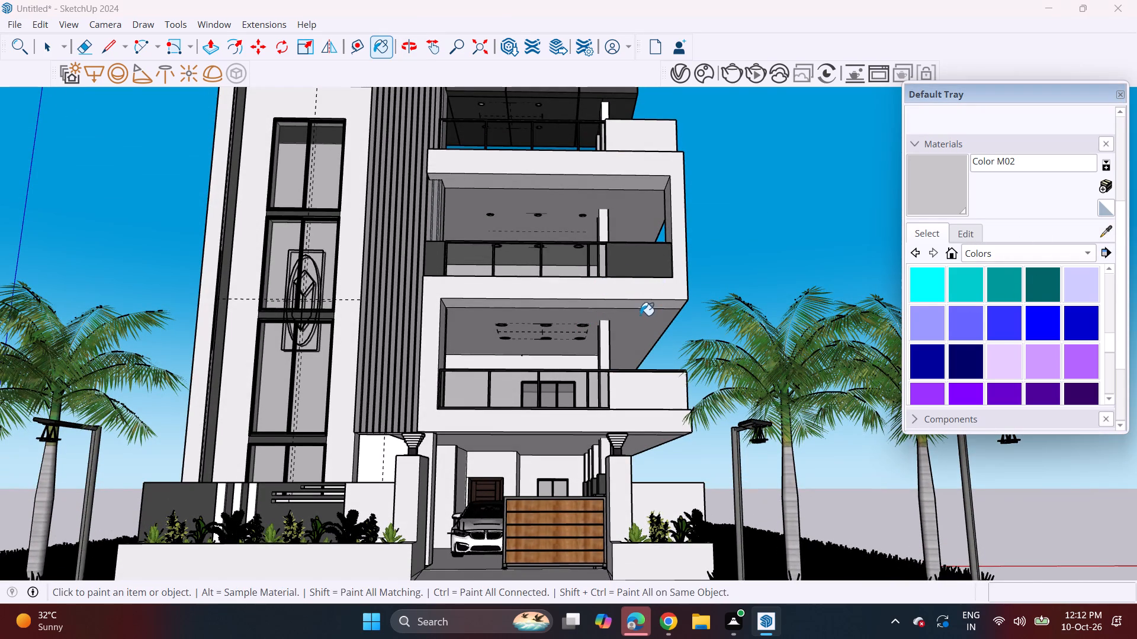
{"action": "scroll", "coordinate": [640, 309], "scroll_direction": "up", "scroll_amount": 2}
{"action": "left_click", "coordinate": [641, 302]}
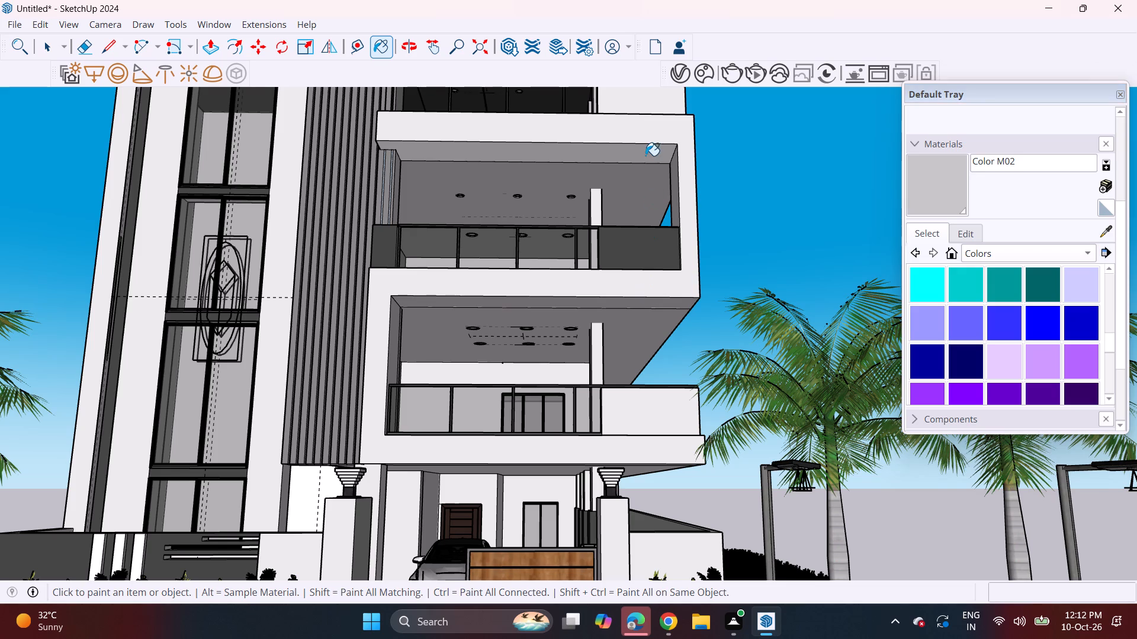
{"action": "double_click", "coordinate": [645, 156]}
{"action": "left_click", "coordinate": [675, 172]}
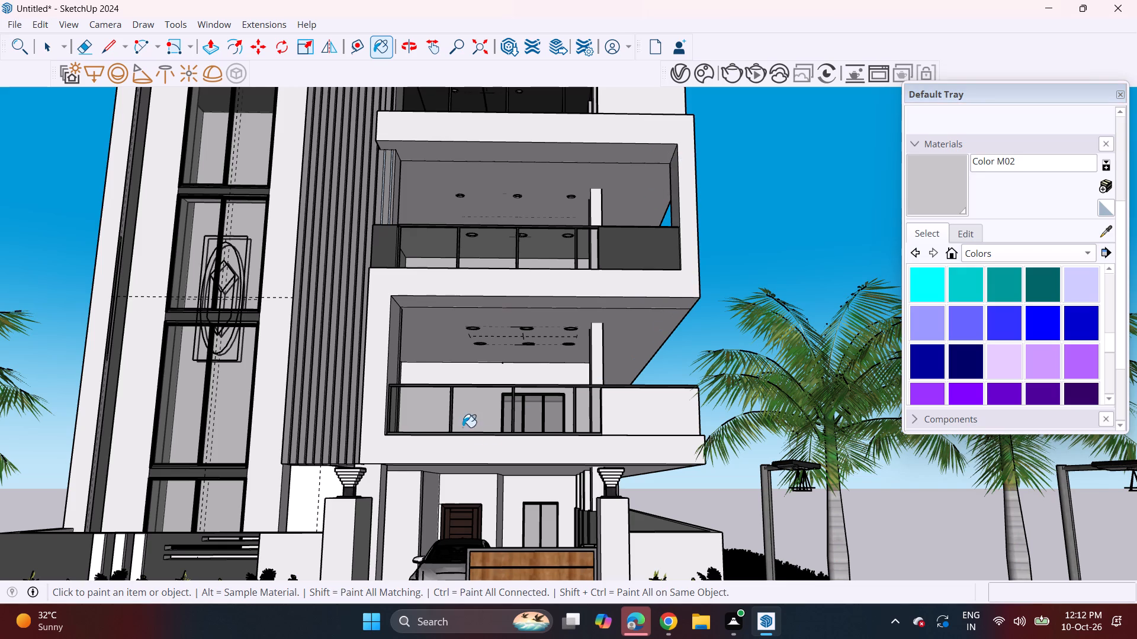
Paint the lower balcony frame's left inner side and underside with Color M02.
{"action": "middle_click_drag", "start_coordinate": [487, 444], "coordinate": [485, 396]}
{"action": "left_click", "coordinate": [394, 308]}
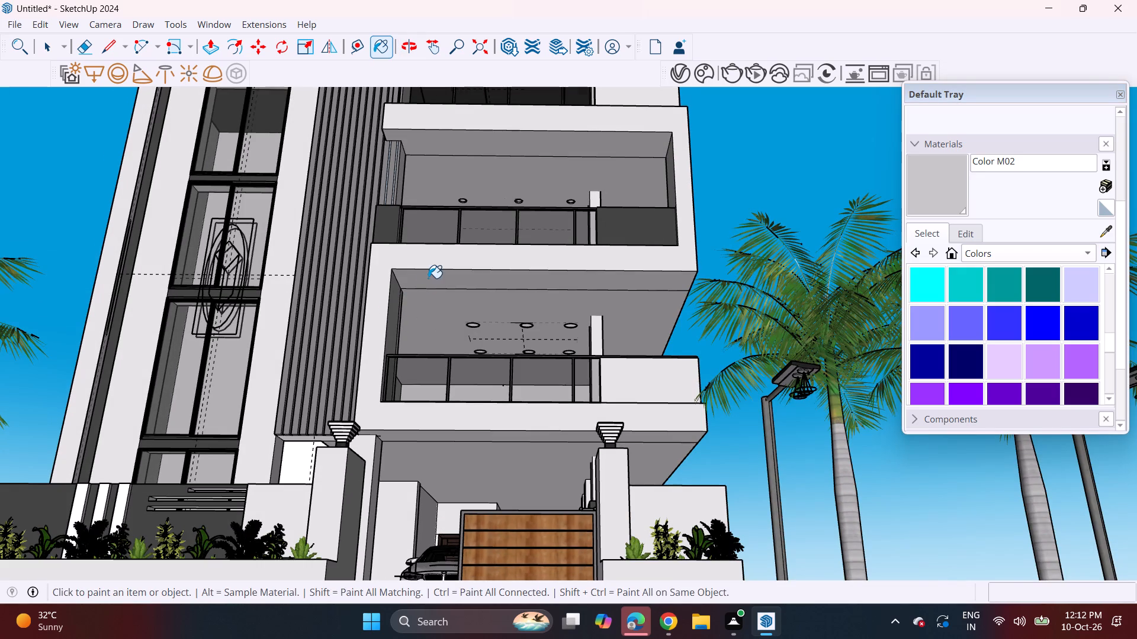
{"action": "left_click", "coordinate": [428, 278]}
{"action": "left_click", "coordinate": [503, 282]}
Paint the underside surfaces of the lowest balcony slab above the car porch with Color M02.
{"action": "middle_click_drag", "start_coordinate": [514, 346], "coordinate": [526, 290]}
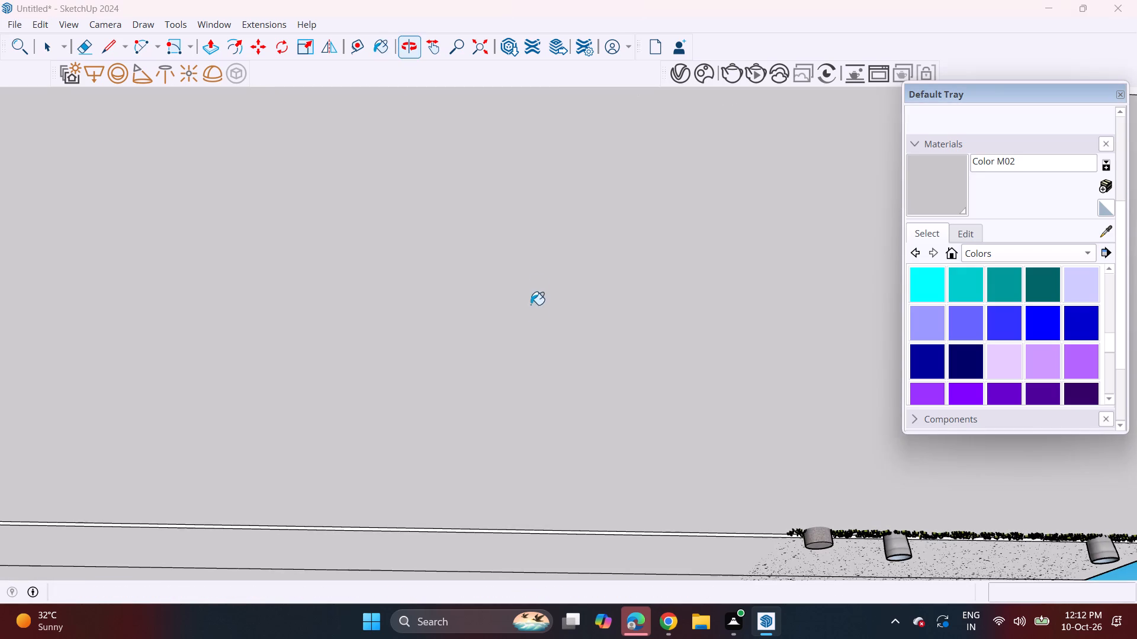
{"action": "scroll", "coordinate": [538, 256], "scroll_direction": "up", "scroll_amount": 1}
{"action": "middle_click_drag", "start_coordinate": [537, 258], "coordinate": [539, 606], "text": "shift"}
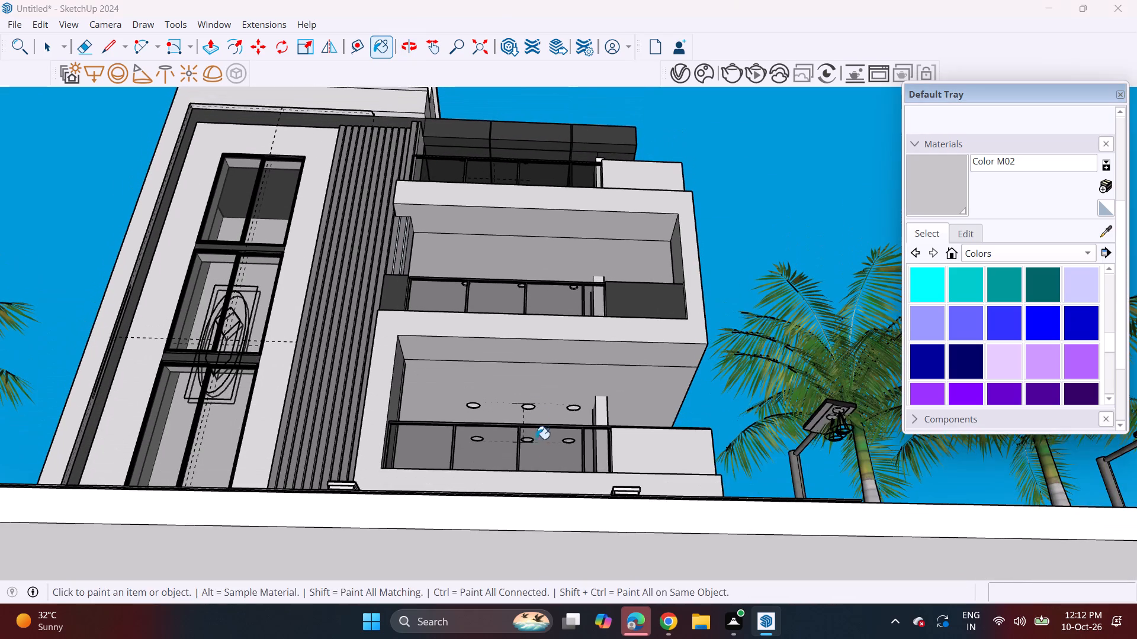
{"action": "middle_click_drag", "start_coordinate": [526, 411], "coordinate": [526, 454], "text": "shift"}
{"action": "scroll", "coordinate": [522, 534], "scroll_direction": "up", "scroll_amount": 3}
{"action": "middle_click_drag", "start_coordinate": [523, 546], "coordinate": [532, 483], "text": "shift"}
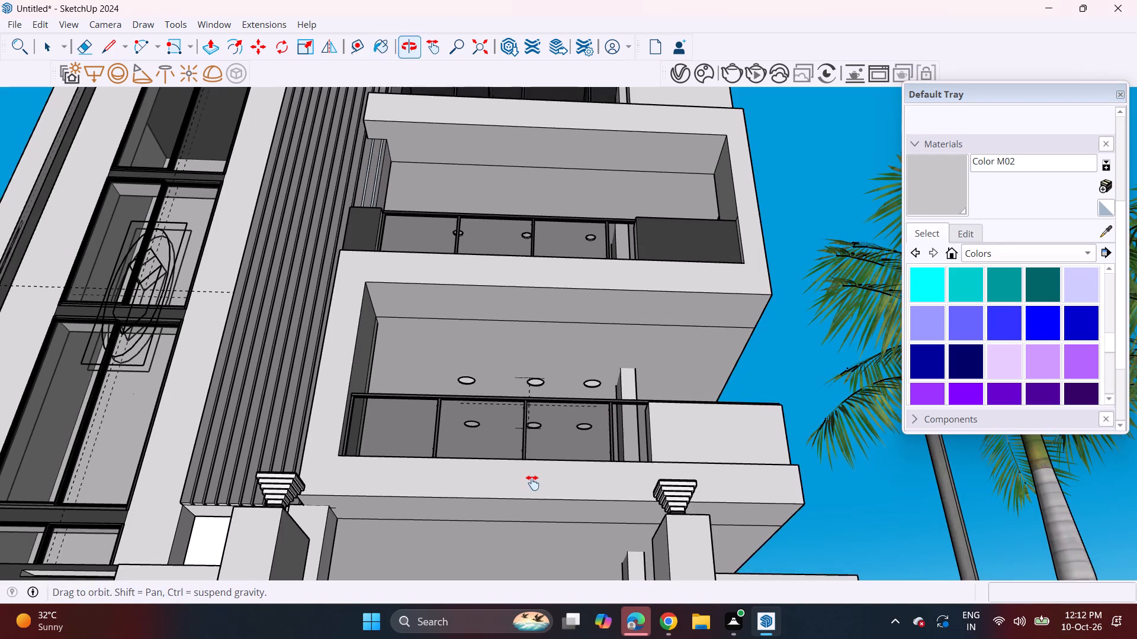
{"action": "middle_click_drag", "start_coordinate": [532, 483], "coordinate": [532, 483], "text": "shift"}
{"action": "scroll", "coordinate": [515, 505], "scroll_direction": "up", "scroll_amount": 2}
{"action": "middle_click_drag", "start_coordinate": [515, 504], "coordinate": [517, 425], "text": "shift"}
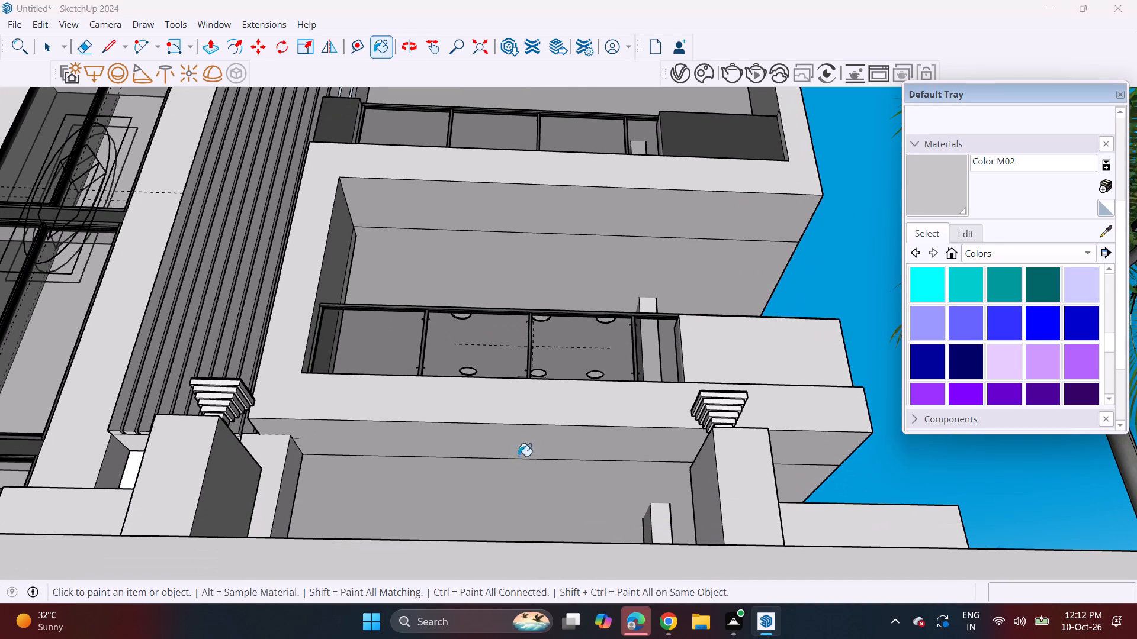
{"action": "left_click", "coordinate": [518, 467]}
{"action": "left_click", "coordinate": [533, 450]}
{"action": "left_click", "coordinate": [538, 477]}
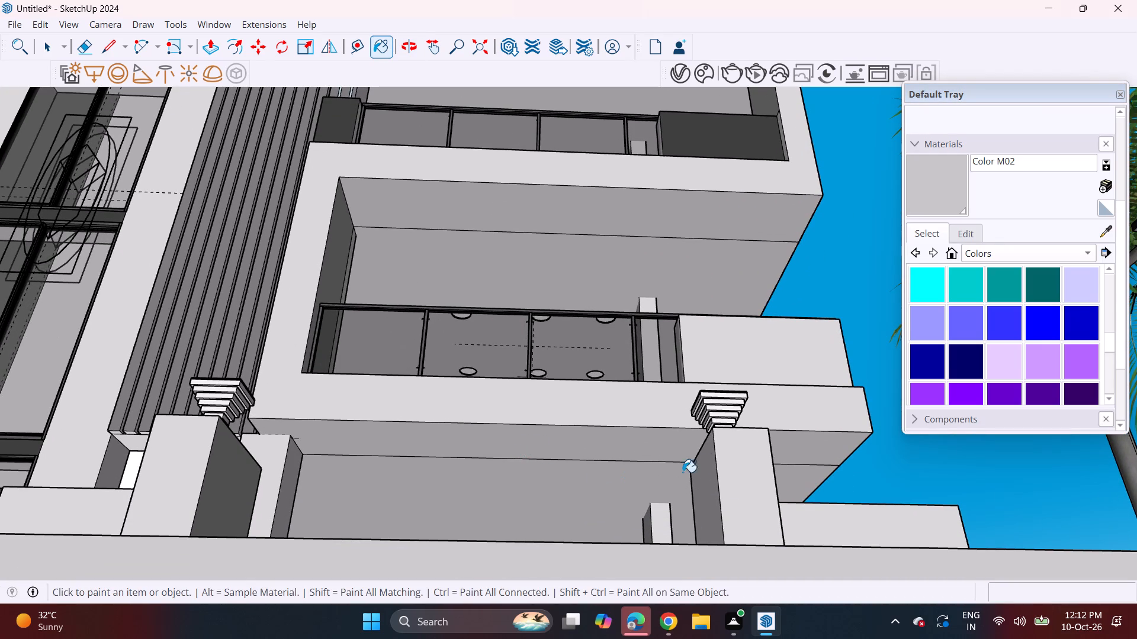
Paint the wall and column faces beneath the car porch slab with Color M02.
{"action": "middle_click_drag", "start_coordinate": [684, 472], "coordinate": [667, 525]}
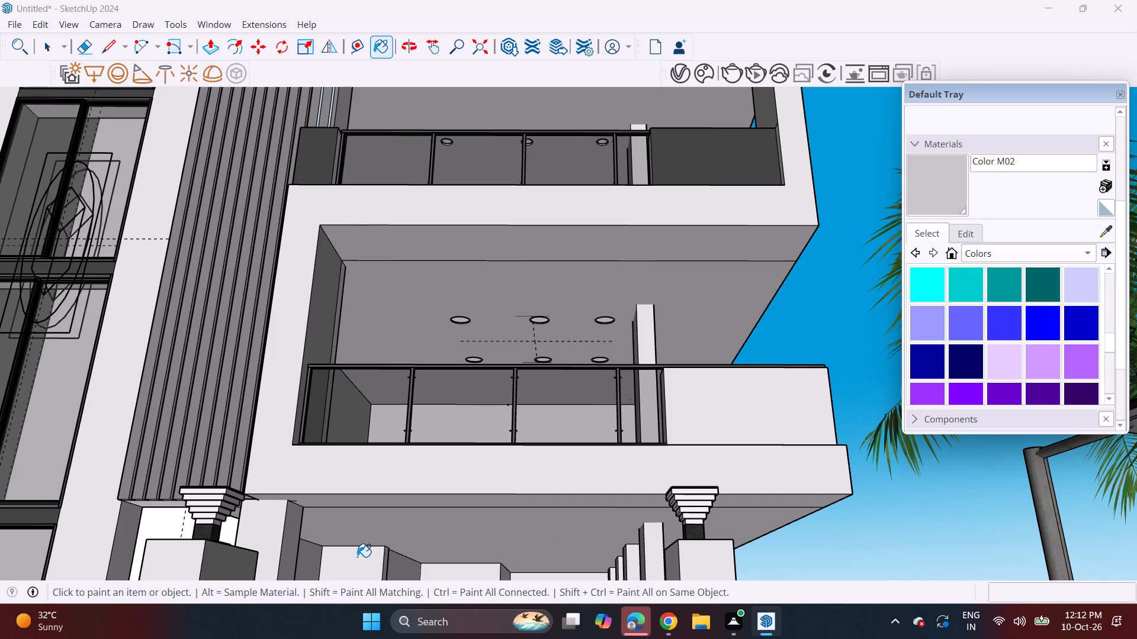
{"action": "left_click_drag", "start_coordinate": [294, 556], "coordinate": [310, 555]}
{"action": "left_click", "coordinate": [348, 553]}
{"action": "left_click", "coordinate": [397, 566]}
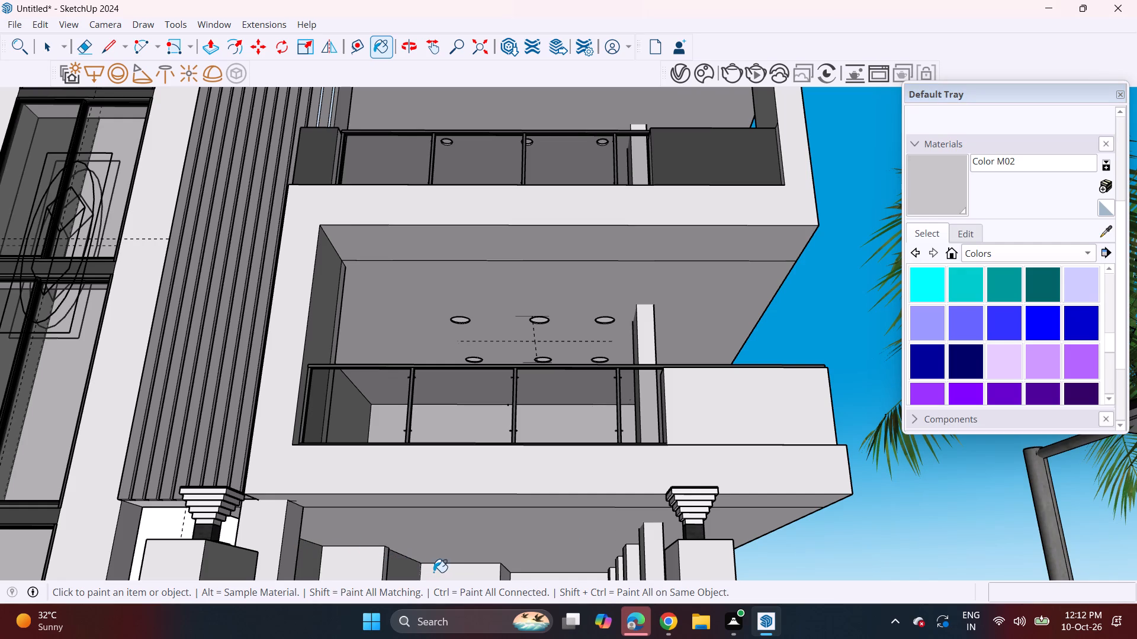
{"action": "left_click_drag", "start_coordinate": [433, 572], "coordinate": [443, 576]}
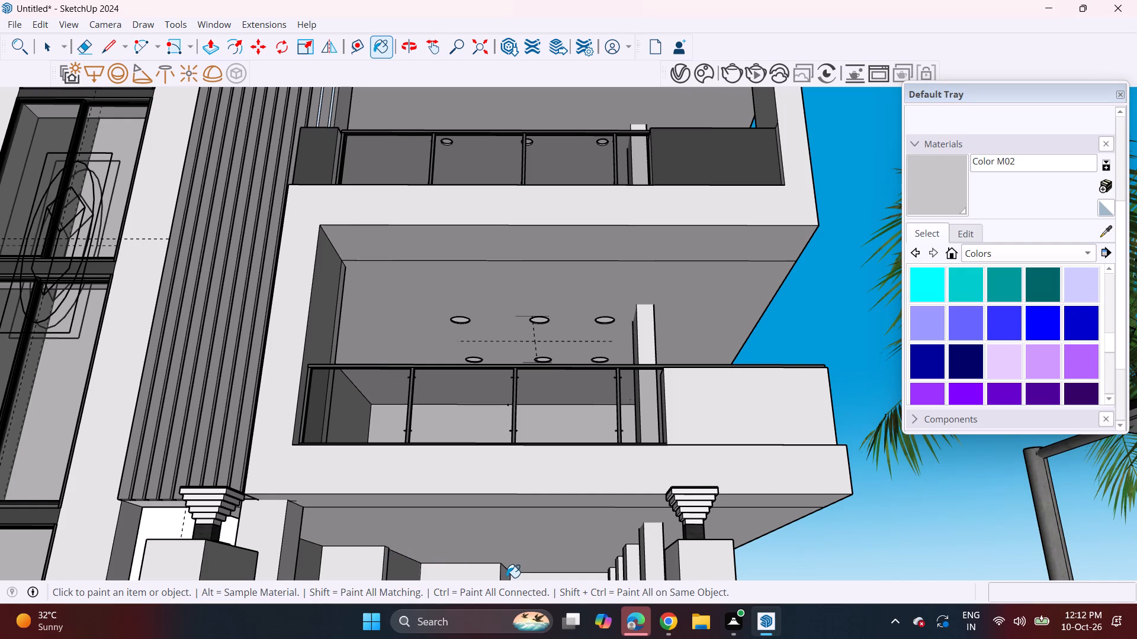
{"action": "left_click", "coordinate": [506, 577]}
Place an omni light on top of the lamp on the left gate pillar.
{"action": "scroll", "coordinate": [486, 548], "scroll_direction": "down", "scroll_amount": 9}
{"action": "middle_click_drag", "start_coordinate": [474, 498], "coordinate": [486, 548]}
{"action": "middle_click_drag", "start_coordinate": [474, 553], "coordinate": [541, 511], "text": "shift"}
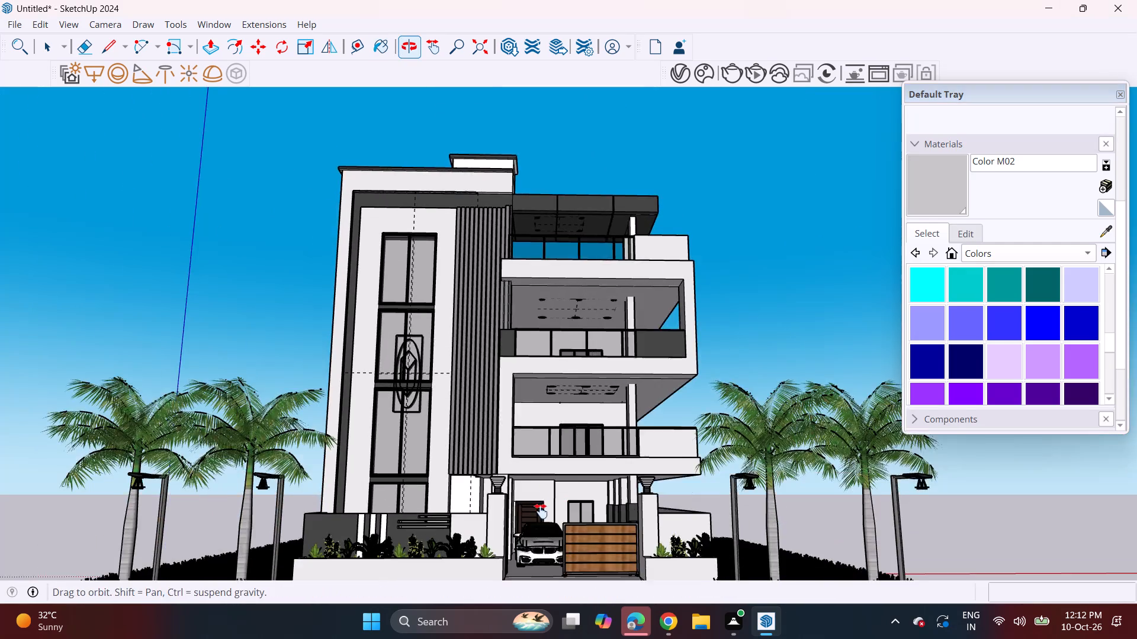
{"action": "middle_click_drag", "start_coordinate": [541, 511], "coordinate": [543, 494], "text": "shift"}
{"action": "scroll", "coordinate": [548, 495], "scroll_direction": "up", "scroll_amount": 1}
{"action": "middle_click_drag", "start_coordinate": [547, 486], "coordinate": [549, 456], "text": "shift"}
{"action": "middle_click_drag", "start_coordinate": [549, 475], "coordinate": [548, 493]}
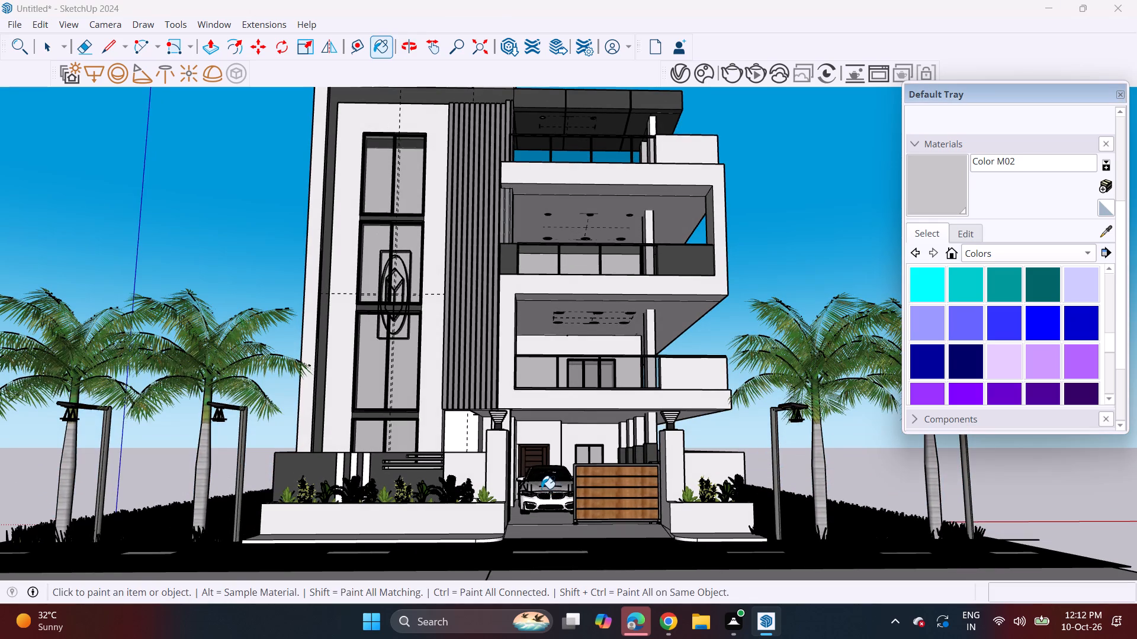
{"action": "scroll", "coordinate": [541, 489], "scroll_direction": "up", "scroll_amount": 1}
{"action": "left_click", "coordinate": [187, 83]}
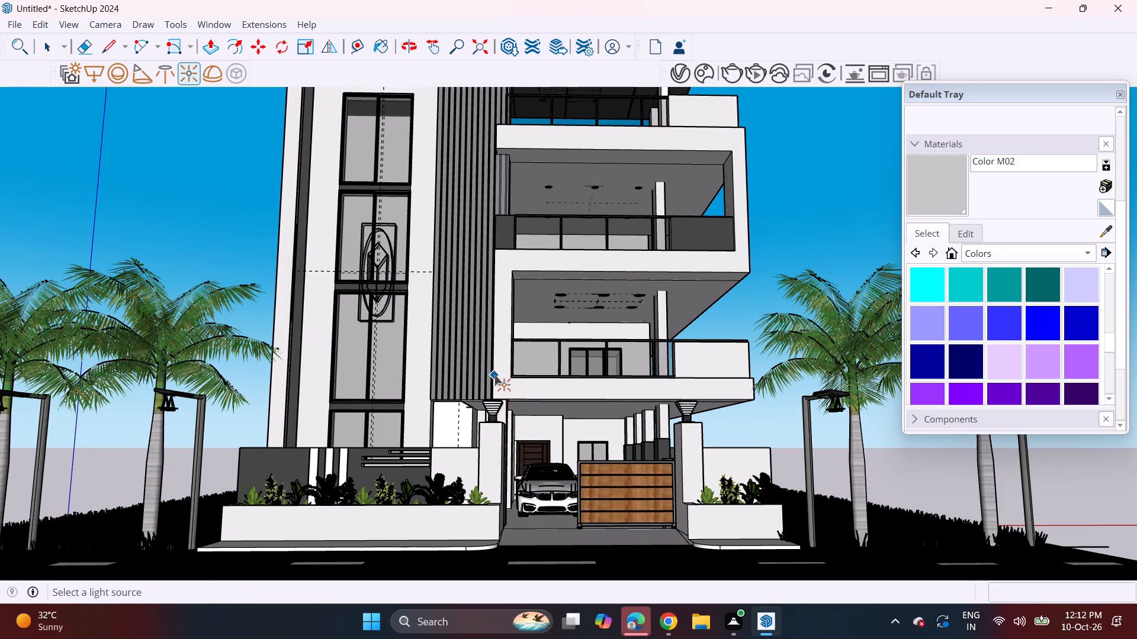
{"action": "middle_click_drag", "start_coordinate": [497, 392], "coordinate": [473, 550]}
{"action": "scroll", "coordinate": [488, 495], "scroll_direction": "up", "scroll_amount": 18}
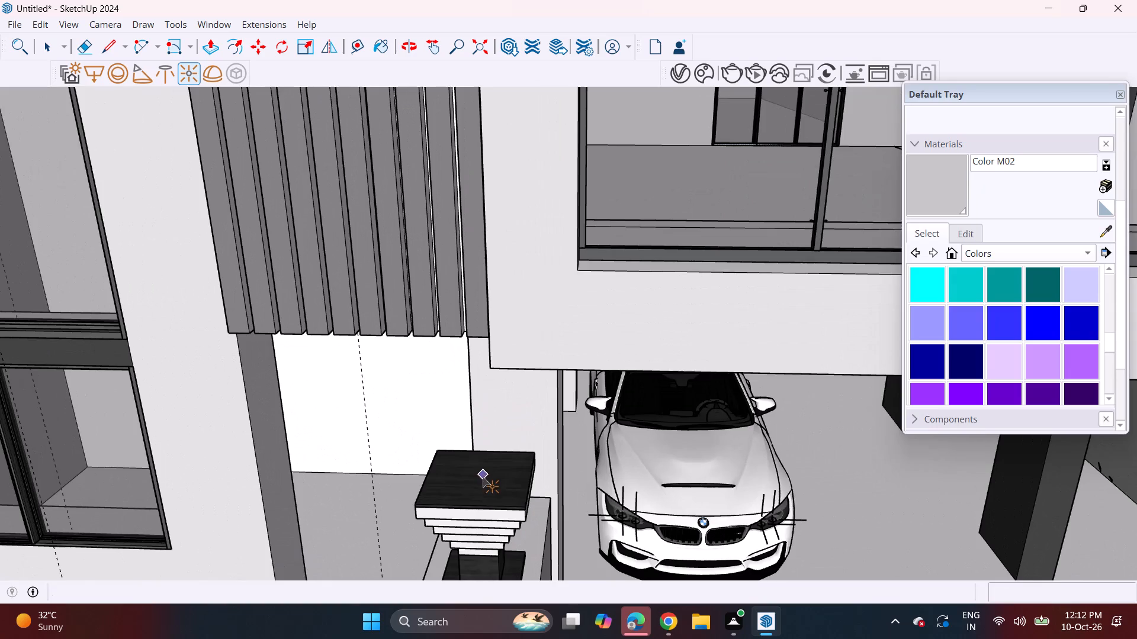
{"action": "scroll", "coordinate": [483, 477], "scroll_direction": "up", "scroll_amount": 4}
{"action": "left_click", "coordinate": [476, 480]}
Place a matching omni light on top of the lamp on the right gate pillar.
{"action": "scroll", "coordinate": [560, 493], "scroll_direction": "down", "scroll_amount": 7}
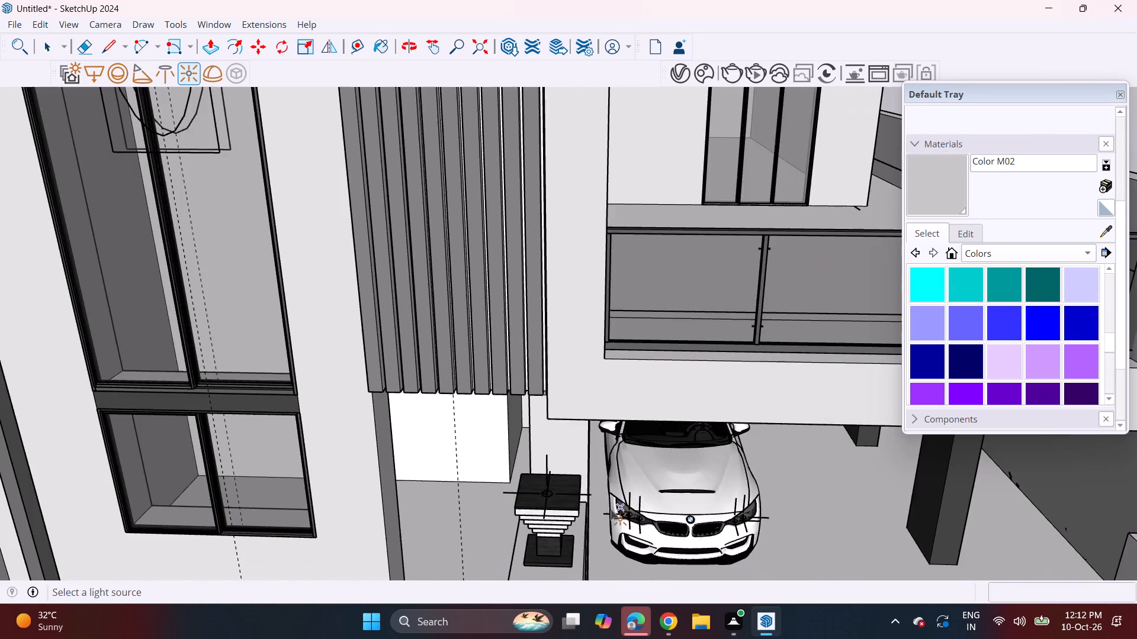
{"action": "middle_click_drag", "start_coordinate": [609, 511], "coordinate": [111, 440]}
{"action": "scroll", "coordinate": [117, 440], "scroll_direction": "up", "scroll_amount": 1, "text": "shift"}
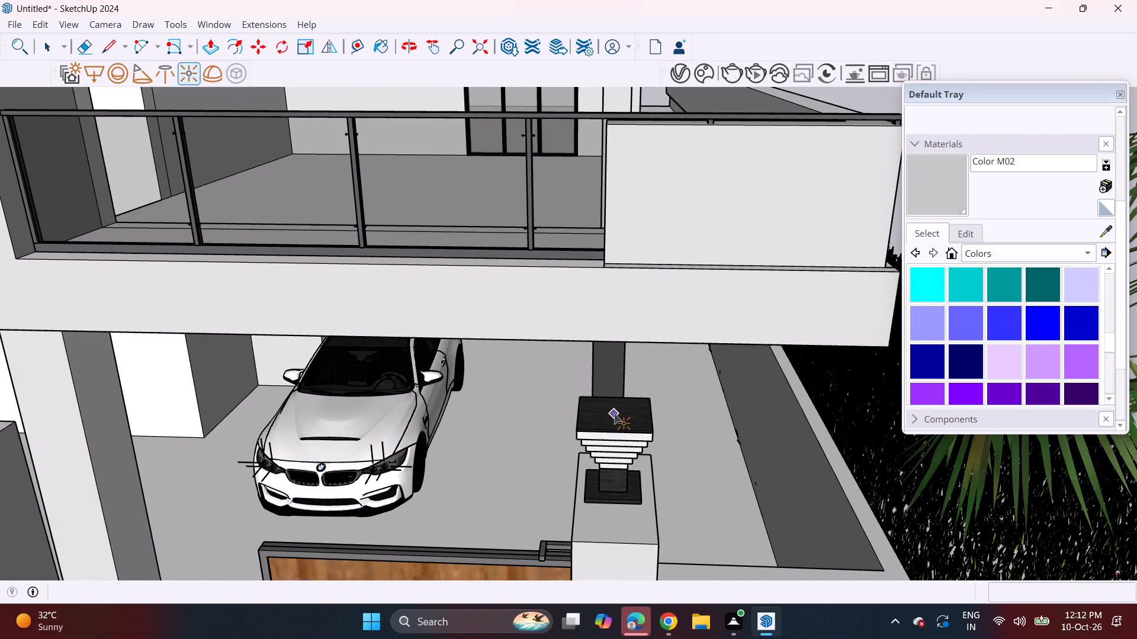
{"action": "left_click", "coordinate": [614, 414]}
{"action": "scroll", "coordinate": [464, 477], "scroll_direction": "down", "scroll_amount": 4}
{"action": "middle_click_drag", "start_coordinate": [419, 499], "coordinate": [454, 395]}
{"action": "scroll", "coordinate": [441, 396], "scroll_direction": "down", "scroll_amount": 6}
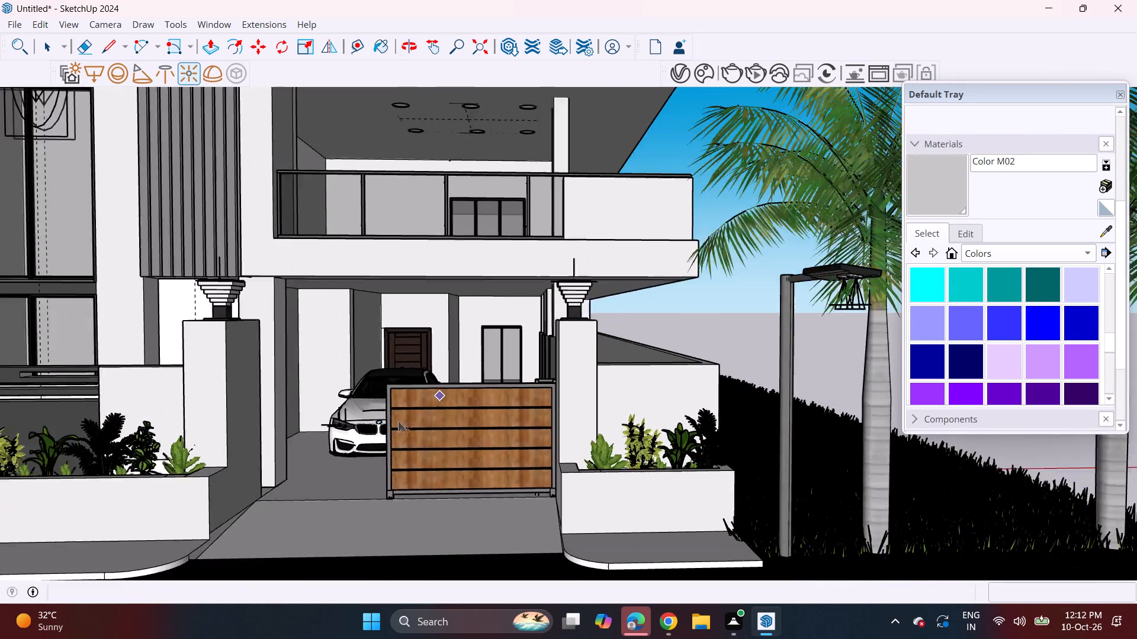
{"action": "scroll", "coordinate": [398, 421], "scroll_direction": "down", "scroll_amount": 1}
{"action": "middle_click_drag", "start_coordinate": [397, 434], "coordinate": [581, 451], "text": "shift"}
{"action": "scroll", "coordinate": [555, 447], "scroll_direction": "down", "scroll_amount": 3}
{"action": "middle_click_drag", "start_coordinate": [555, 392], "coordinate": [554, 382]}
{"action": "middle_click_drag", "start_coordinate": [563, 441], "coordinate": [563, 437]}
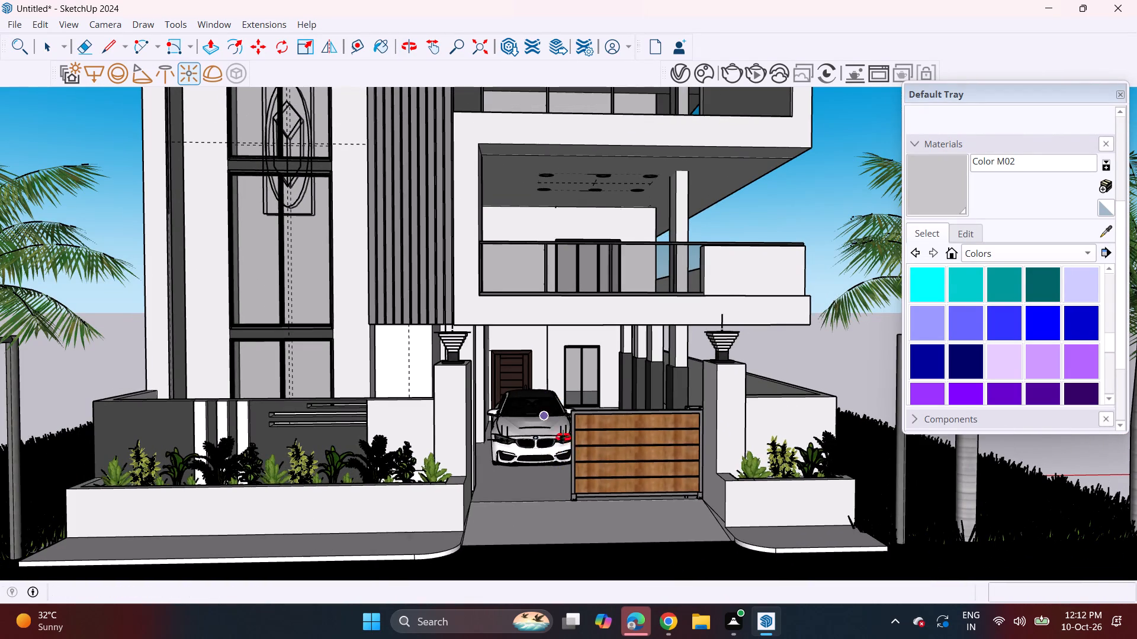
{"action": "middle_click_drag", "start_coordinate": [563, 437], "coordinate": [559, 421]}
{"action": "key", "text": "space"}
Push the front face of the ground strip beyond the road back toward the house by 2' 2 7/8".
{"action": "scroll", "coordinate": [523, 451], "scroll_direction": "down", "scroll_amount": 6}
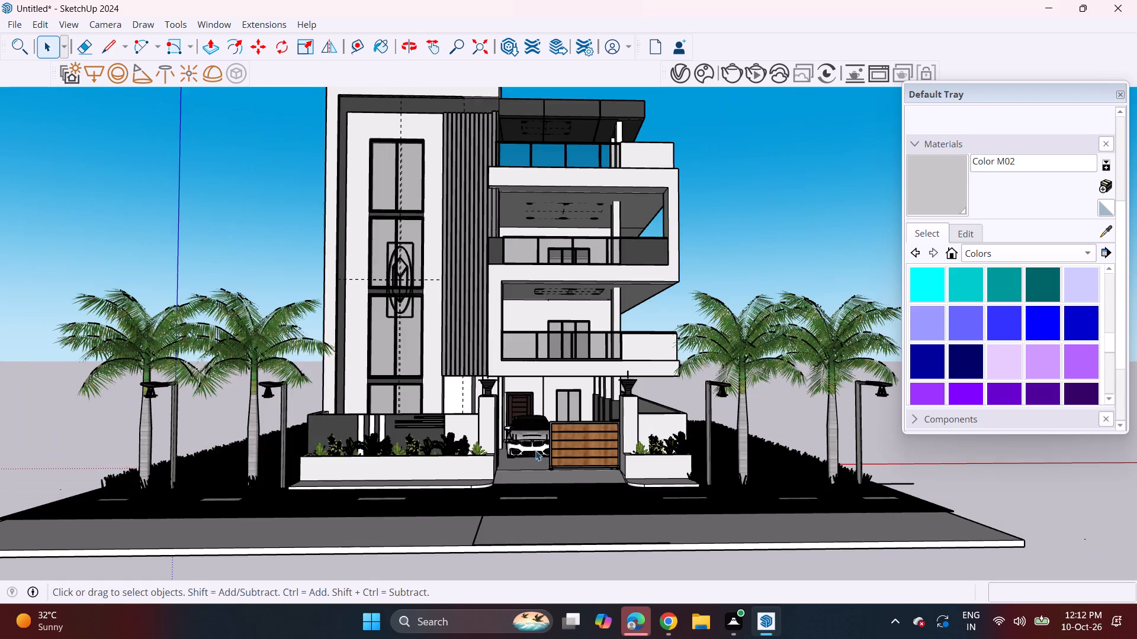
{"action": "middle_click_drag", "start_coordinate": [535, 450], "coordinate": [568, 474], "text": "shift"}
{"action": "middle_click_drag", "start_coordinate": [566, 482], "coordinate": [560, 466]}
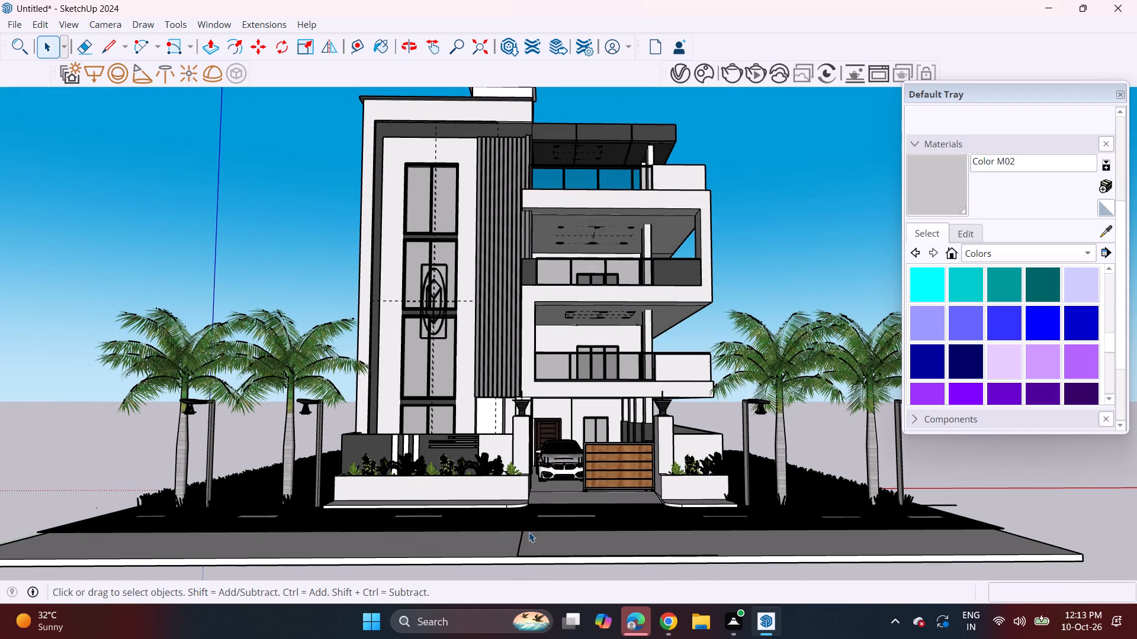
{"action": "key", "text": "p"}
{"action": "left_click", "coordinate": [560, 561]}
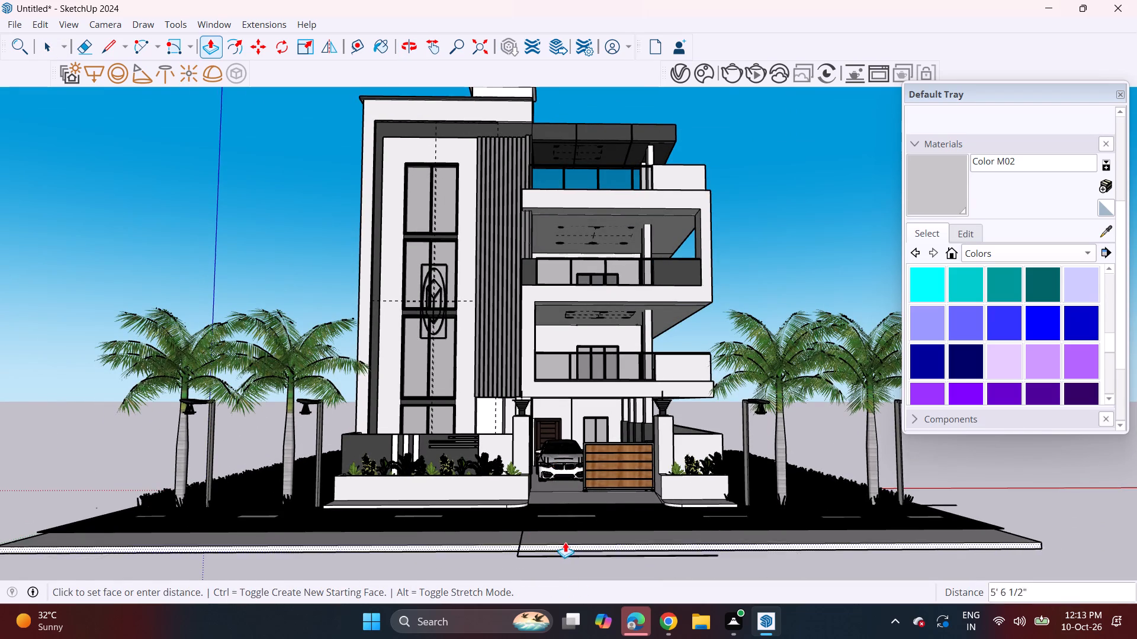
{"action": "middle_click_drag", "start_coordinate": [576, 536], "coordinate": [582, 575]}
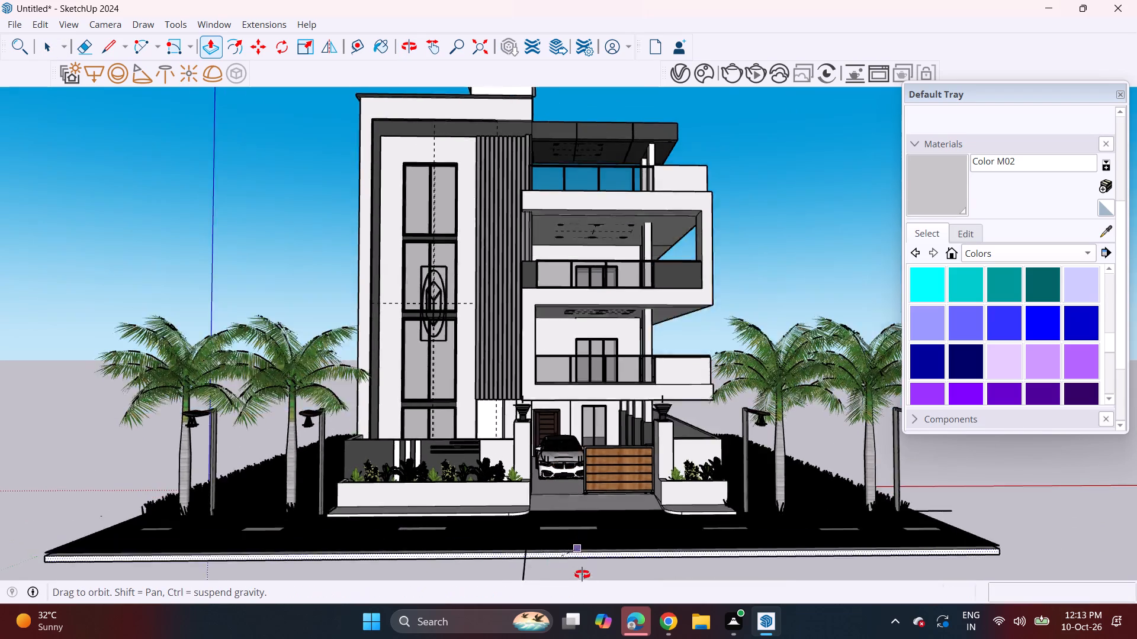
{"action": "middle_click_drag", "start_coordinate": [582, 575], "coordinate": [584, 559]}
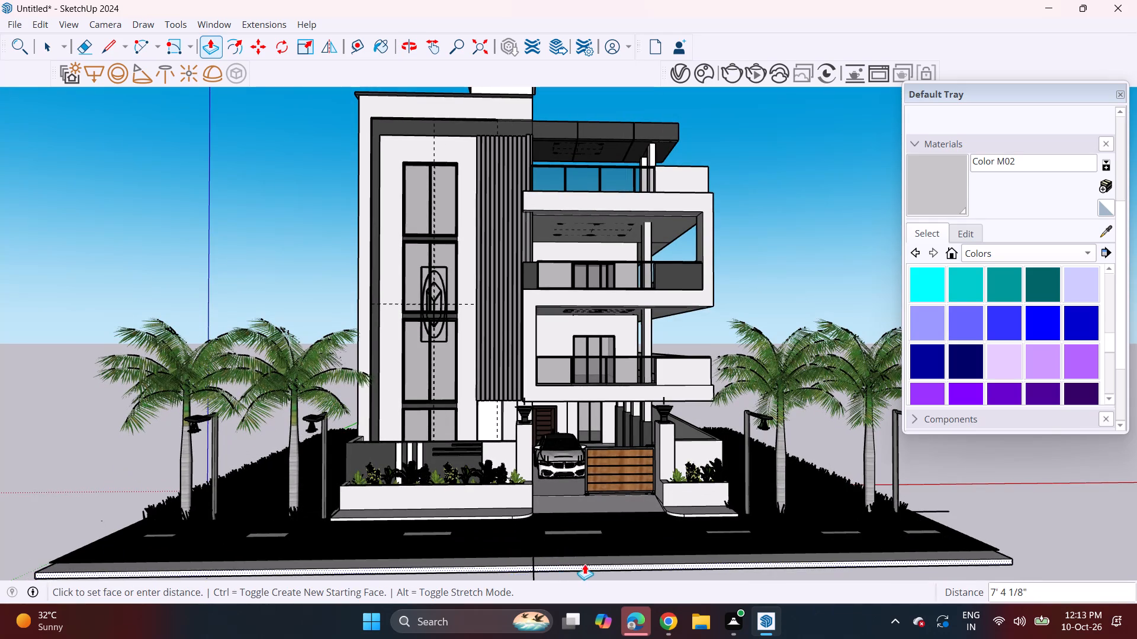
{"action": "middle_click_drag", "start_coordinate": [581, 560], "coordinate": [532, 476], "text": "shift"}
{"action": "middle_click_drag", "start_coordinate": [537, 490], "coordinate": [538, 524]}
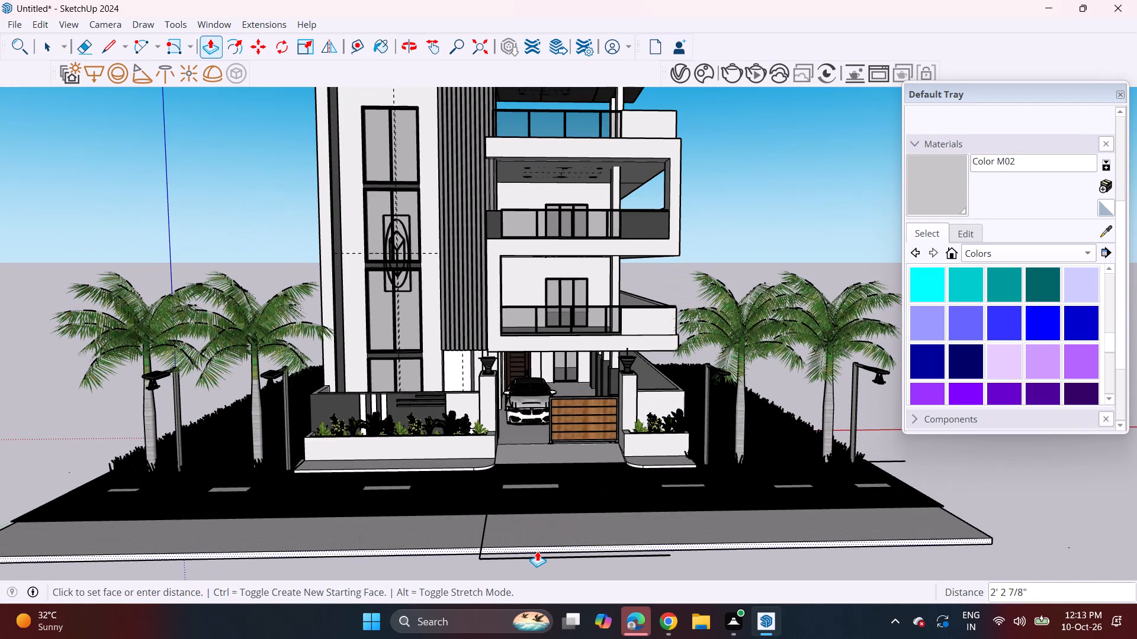
{"action": "left_click", "coordinate": [537, 551]}
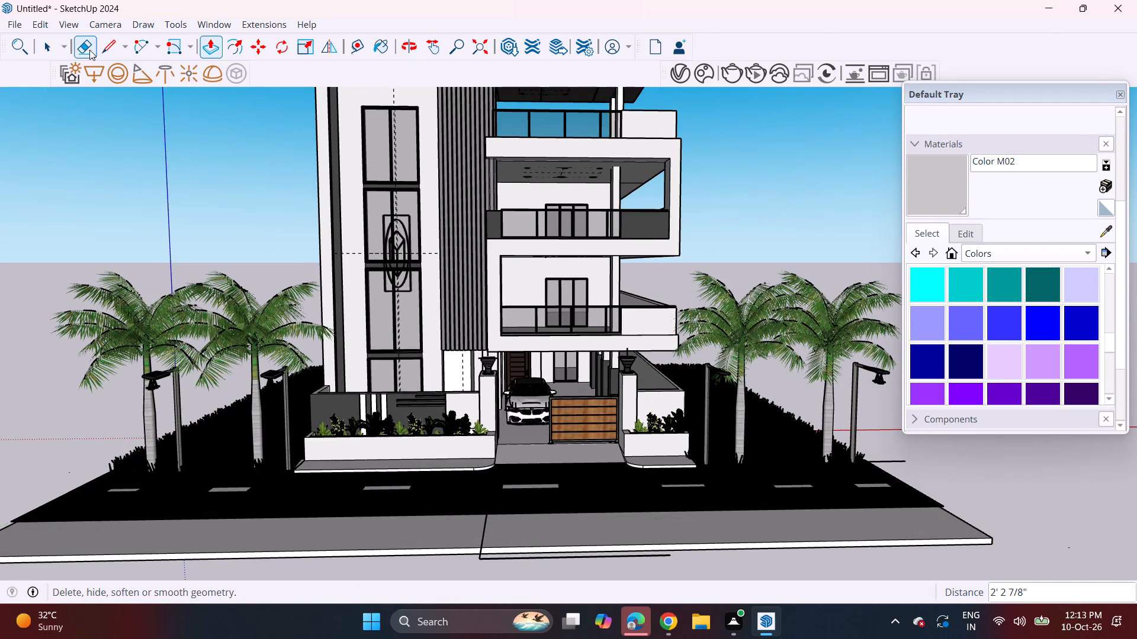
Erase the stray lines crossing and protruding in front of the ground strip beyond the road.
{"action": "left_click", "coordinate": [81, 51]}
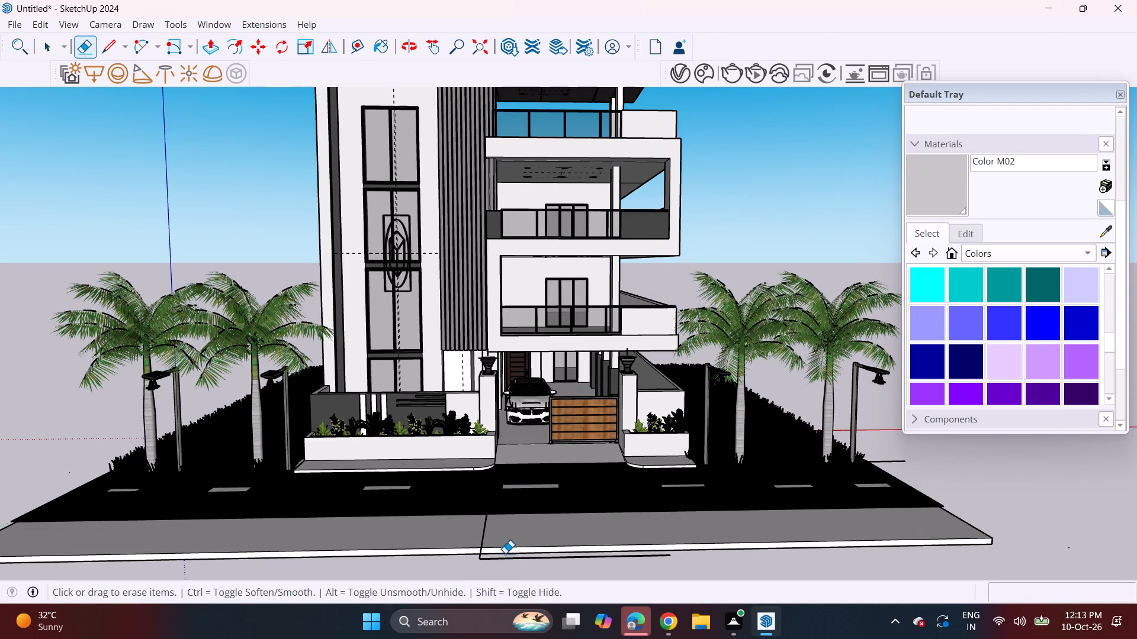
{"action": "left_click", "coordinate": [505, 557]}
{"action": "left_click_drag", "start_coordinate": [506, 558], "coordinate": [506, 564]}
{"action": "left_click_drag", "start_coordinate": [487, 534], "coordinate": [477, 533]}
{"action": "left_click", "coordinate": [477, 533]}
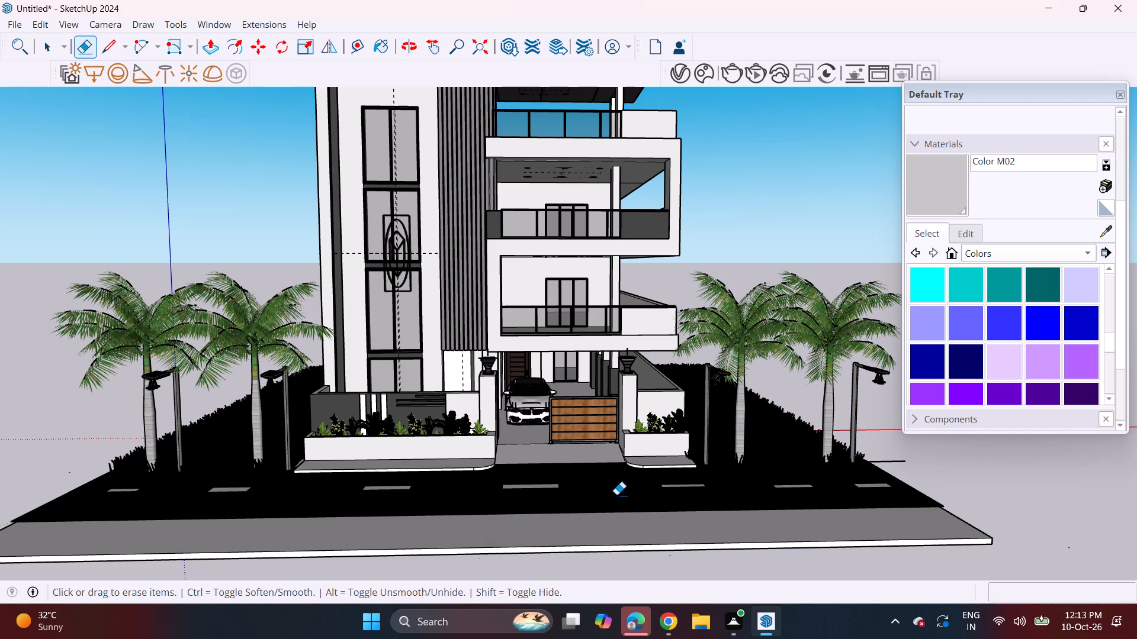
Scale the black road with its lane markings to 1.20 in depth, stretching its front edge away from the house.
{"action": "scroll", "coordinate": [603, 509], "scroll_direction": "down", "scroll_amount": 2}
{"action": "scroll", "coordinate": [603, 509], "scroll_direction": "up", "scroll_amount": 6}
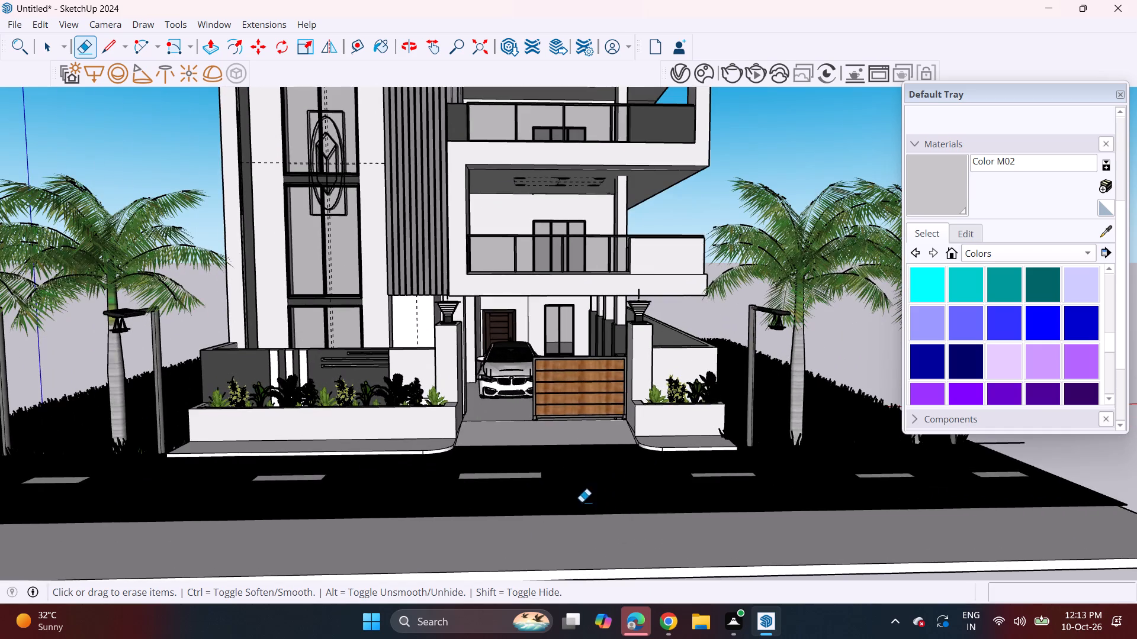
{"action": "middle_click_drag", "start_coordinate": [581, 498], "coordinate": [669, 569]}
{"action": "scroll", "coordinate": [632, 550], "scroll_direction": "down", "scroll_amount": 3}
{"action": "middle_click_drag", "start_coordinate": [630, 551], "coordinate": [615, 489]}
{"action": "scroll", "coordinate": [606, 493], "scroll_direction": "down", "scroll_amount": 3}
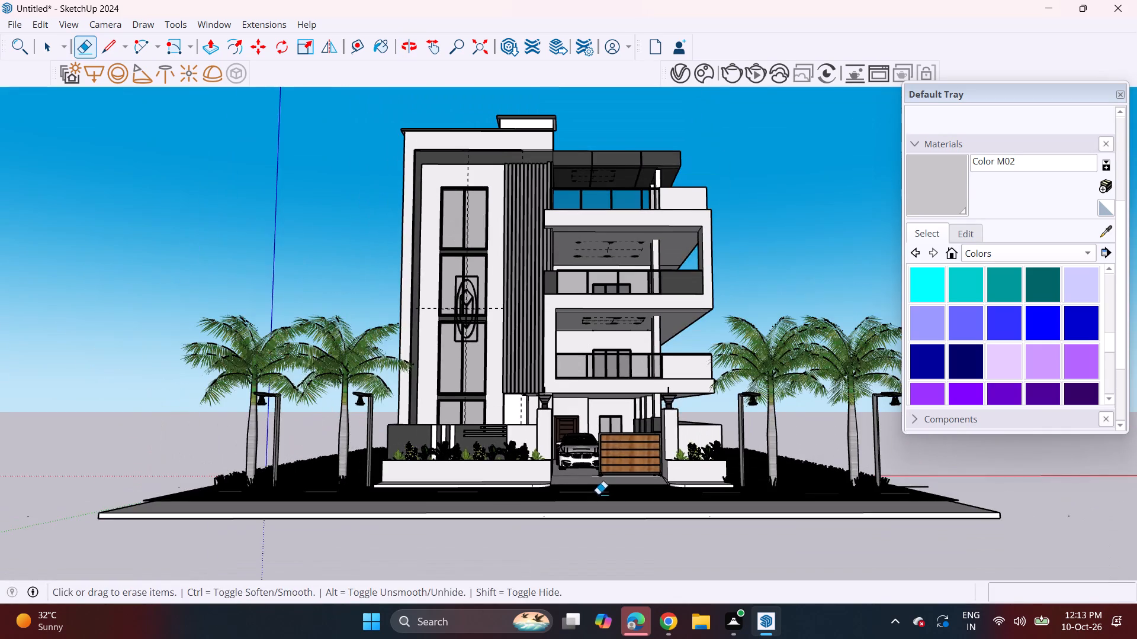
{"action": "middle_click_drag", "start_coordinate": [601, 489], "coordinate": [607, 538], "text": "shift"}
{"action": "middle_click_drag", "start_coordinate": [614, 540], "coordinate": [606, 570]}
{"action": "key", "text": "space"}
{"action": "left_click", "coordinate": [600, 566]}
{"action": "middle_click_drag", "start_coordinate": [608, 556], "coordinate": [563, 441], "text": "shift"}
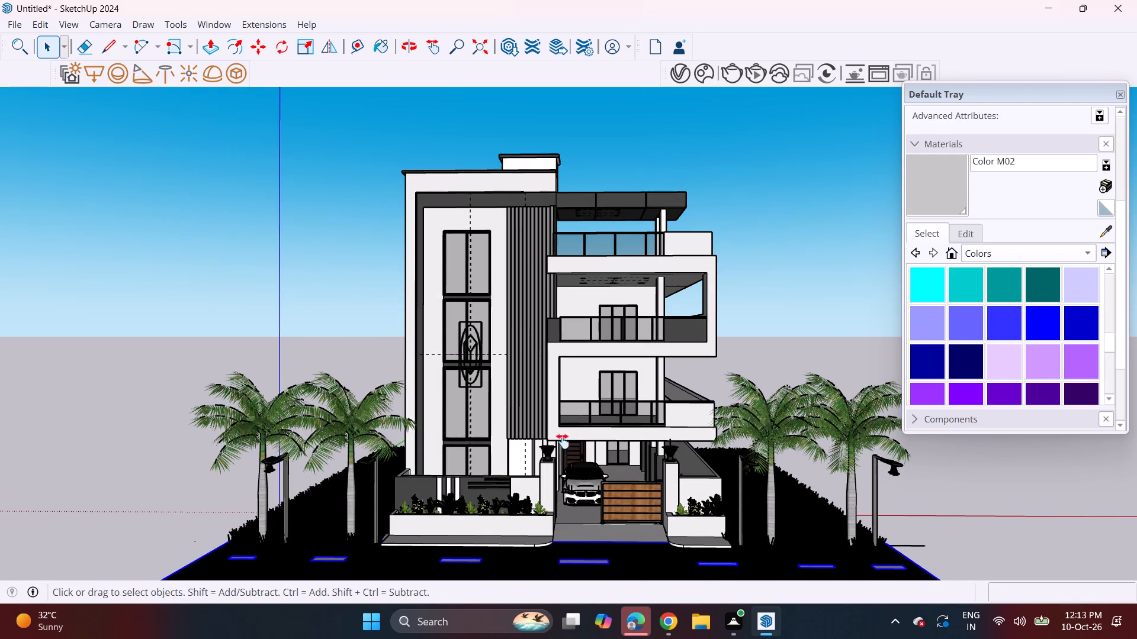
{"action": "middle_click_drag", "start_coordinate": [563, 441], "coordinate": [540, 392], "text": "shift"}
{"action": "middle_click_drag", "start_coordinate": [522, 395], "coordinate": [525, 509]}
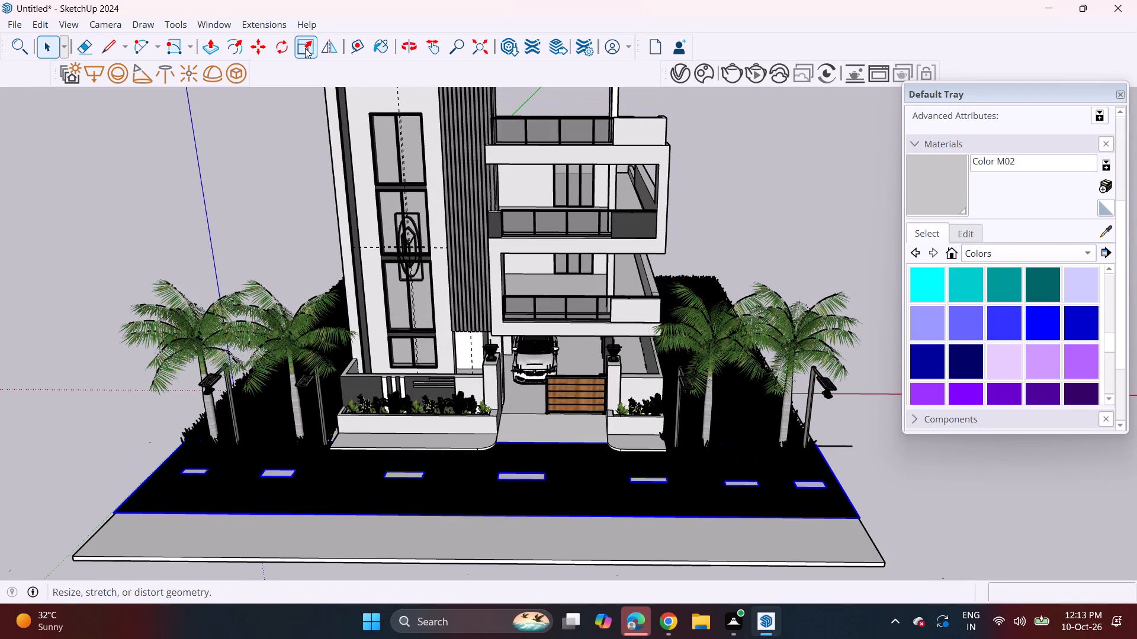
{"action": "left_click_drag", "start_coordinate": [305, 48], "coordinate": [311, 52]}
{"action": "scroll", "coordinate": [508, 498], "scroll_direction": "up", "scroll_amount": 3}
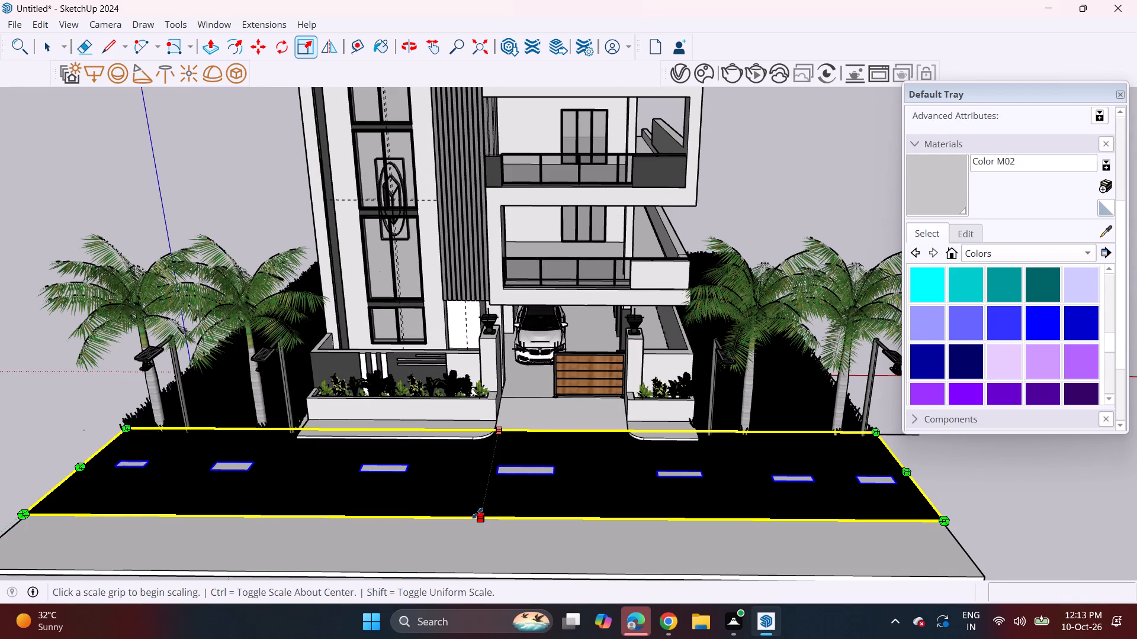
{"action": "left_click", "coordinate": [477, 513]}
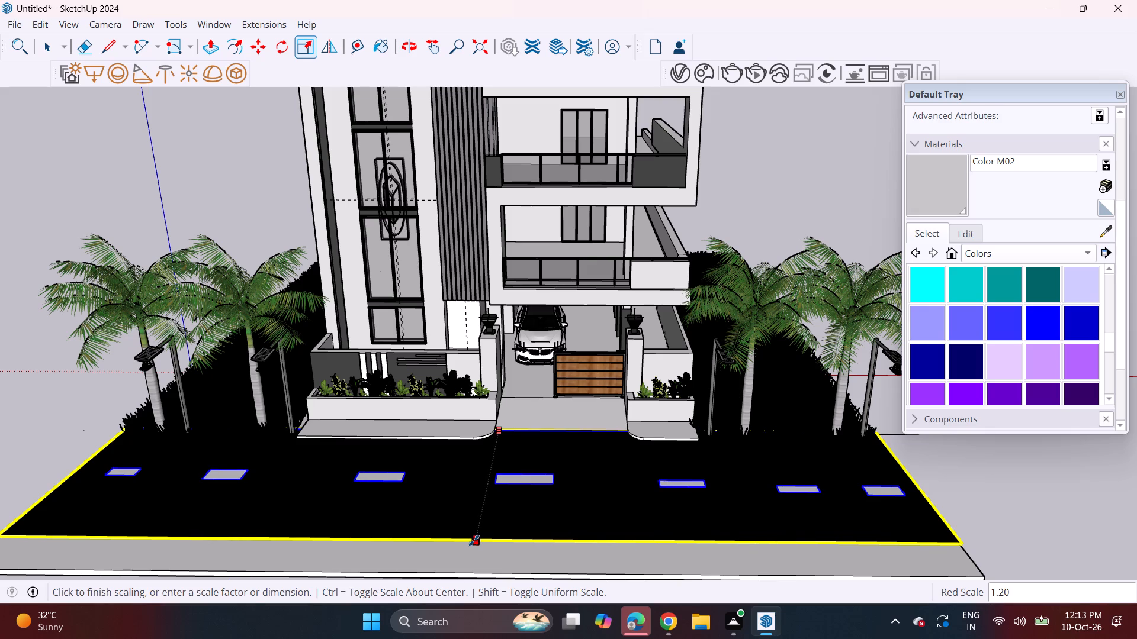
{"action": "left_click", "coordinate": [474, 540]}
Paint the driveway in front of the gate and the footpath tops on both sides of it with the Tile Grey material.
{"action": "middle_click_drag", "start_coordinate": [575, 479], "coordinate": [574, 444]}
{"action": "middle_click_drag", "start_coordinate": [565, 442], "coordinate": [599, 557]}
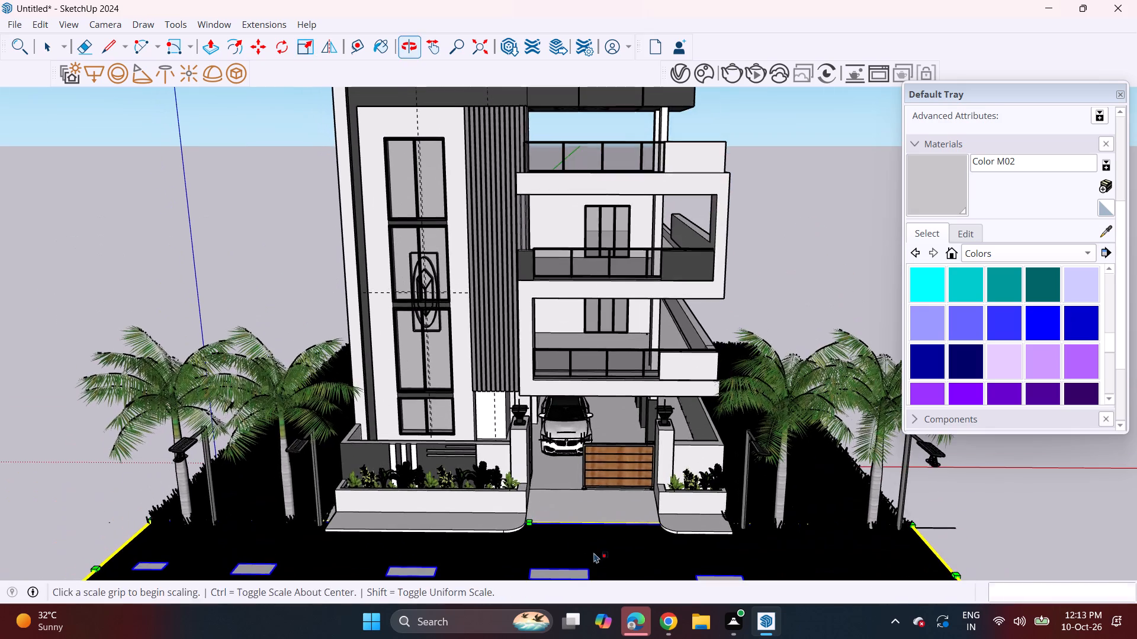
{"action": "middle_click_drag", "start_coordinate": [593, 541], "coordinate": [598, 475]}
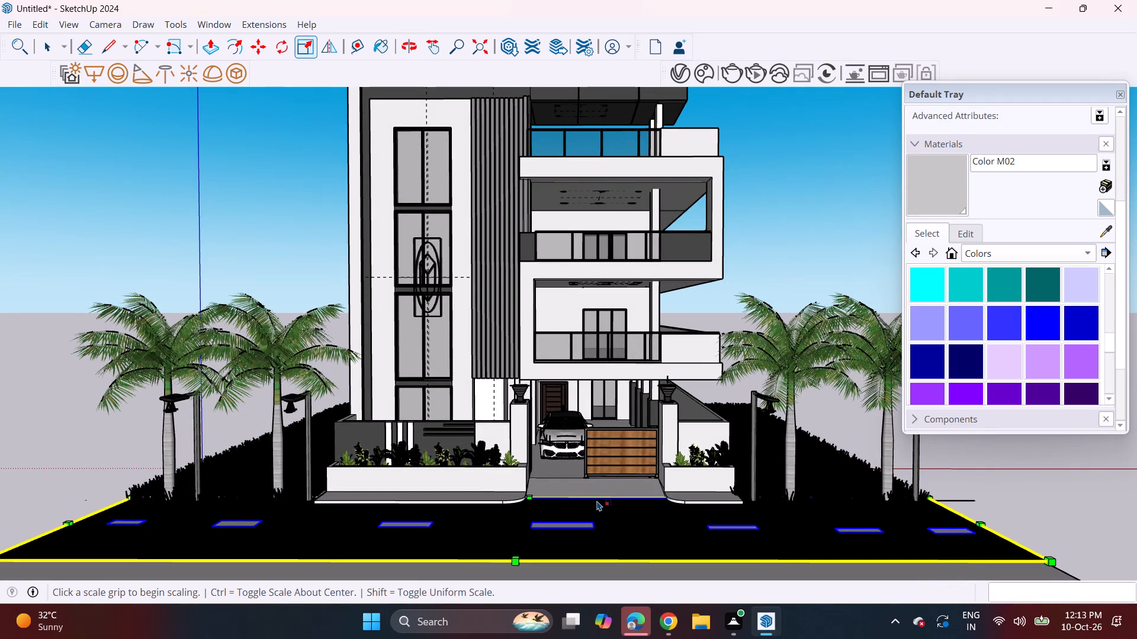
{"action": "left_click", "coordinate": [998, 253]}
{"action": "scroll", "coordinate": [981, 308], "scroll_direction": "down", "scroll_amount": 3}
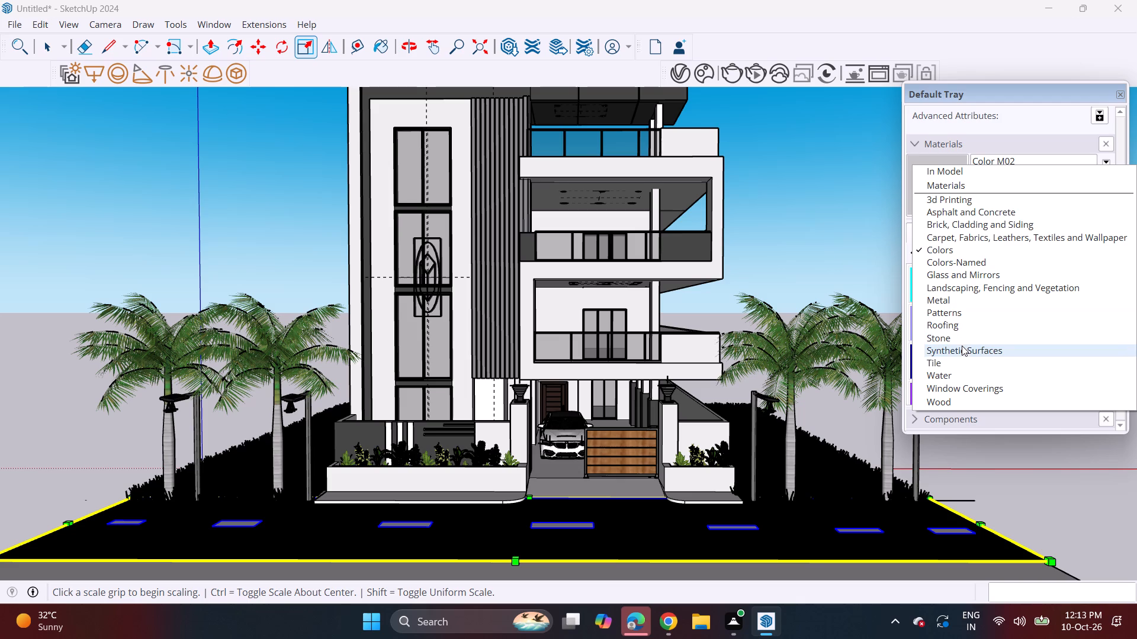
{"action": "left_click", "coordinate": [962, 369]}
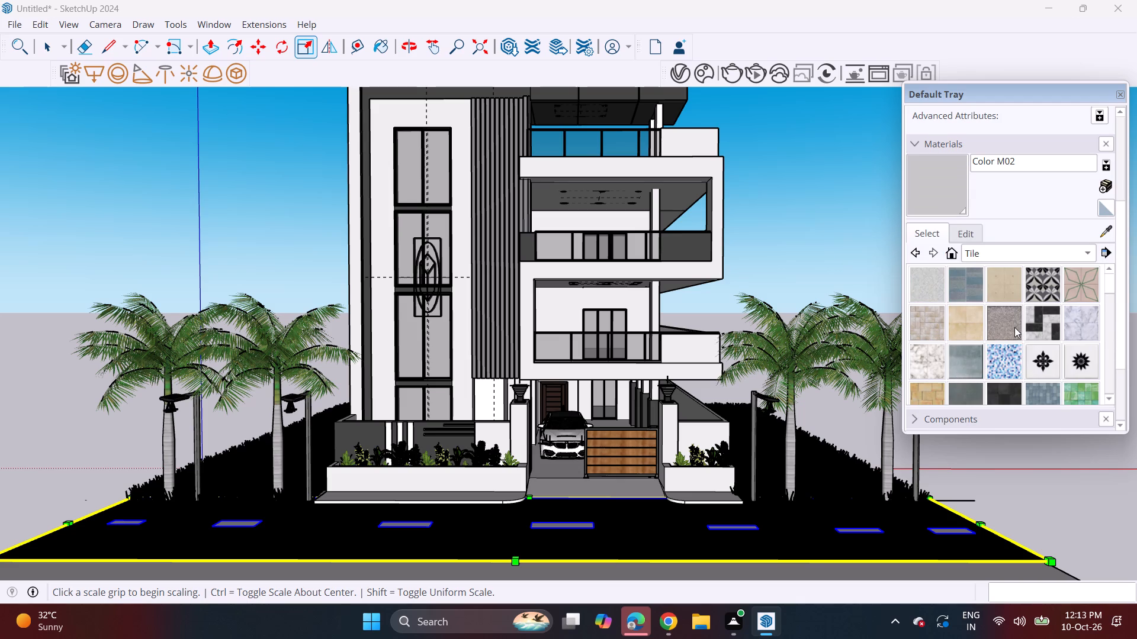
{"action": "scroll", "coordinate": [1006, 332], "scroll_direction": "down", "scroll_amount": 4}
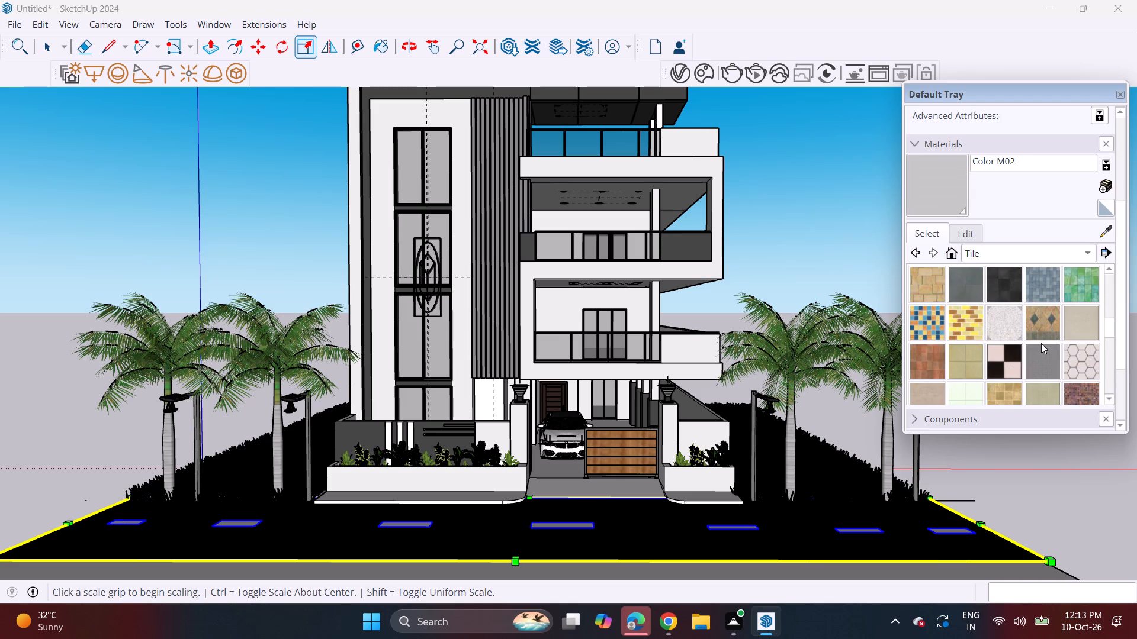
{"action": "left_click", "coordinate": [1041, 354]}
{"action": "left_click", "coordinate": [607, 480]}
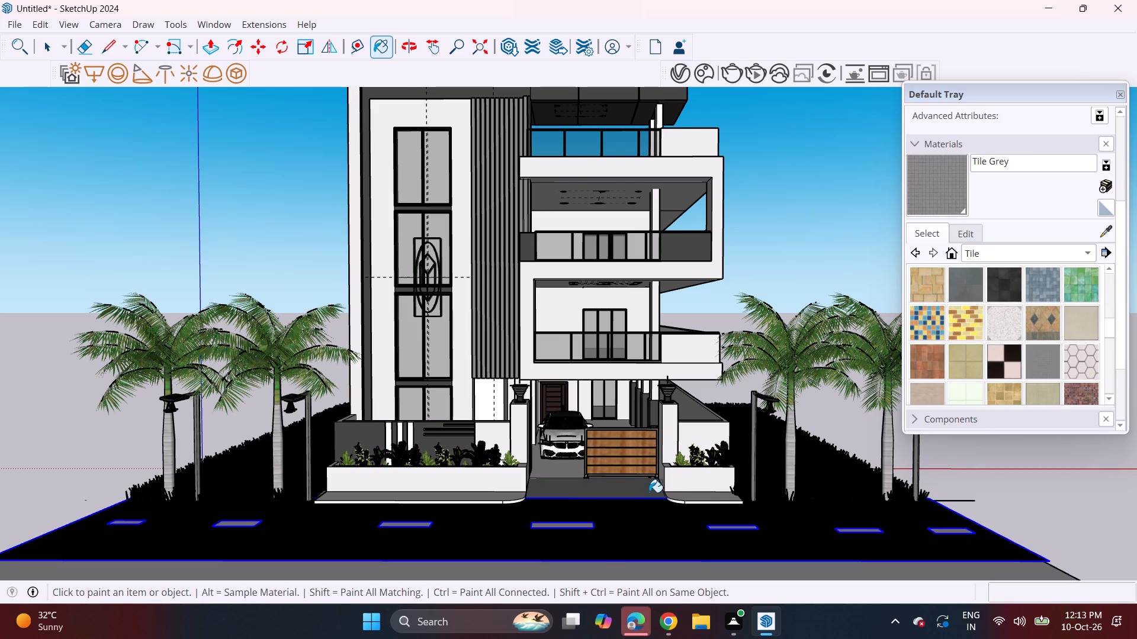
{"action": "left_click", "coordinate": [698, 497]}
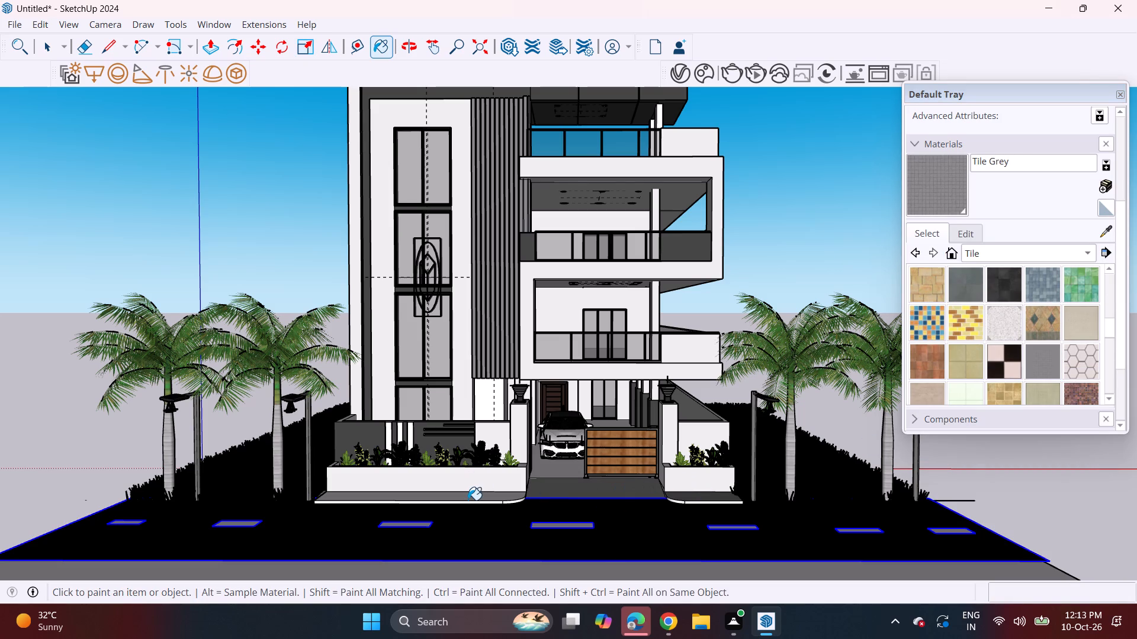
{"action": "left_click", "coordinate": [468, 500]}
{"action": "left_click", "coordinate": [488, 502]}
Apply Tile Grey to the straight and curved kerb edges of the footpaths on both sides of the driveway.
{"action": "scroll", "coordinate": [505, 504], "scroll_direction": "up", "scroll_amount": 3}
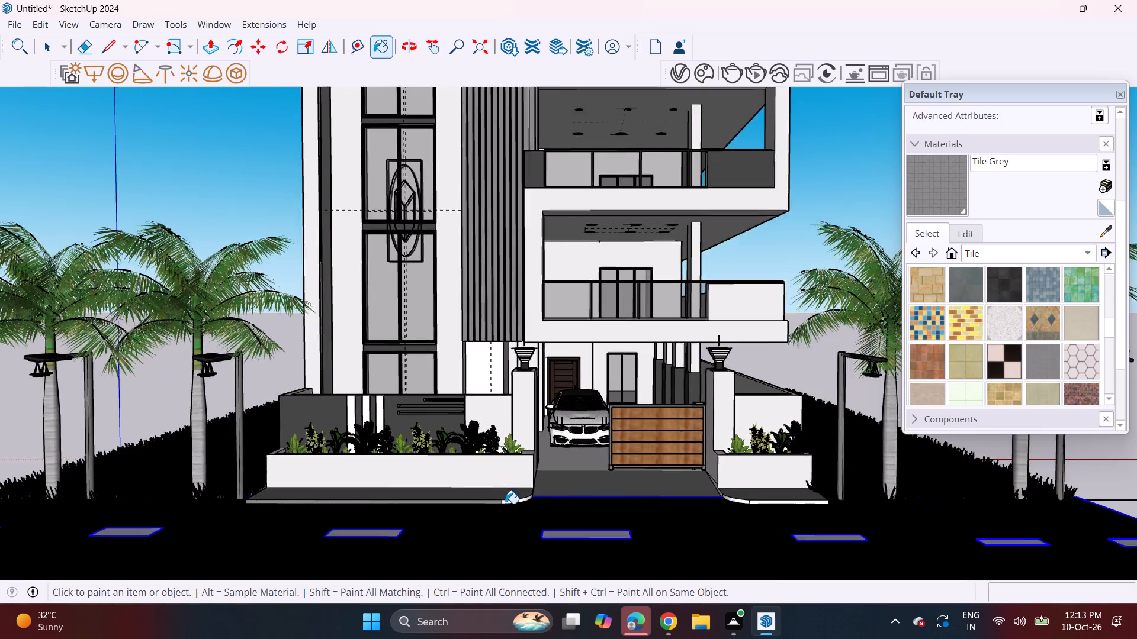
{"action": "scroll", "coordinate": [507, 501], "scroll_direction": "up", "scroll_amount": 8}
{"action": "left_click", "coordinate": [508, 501]}
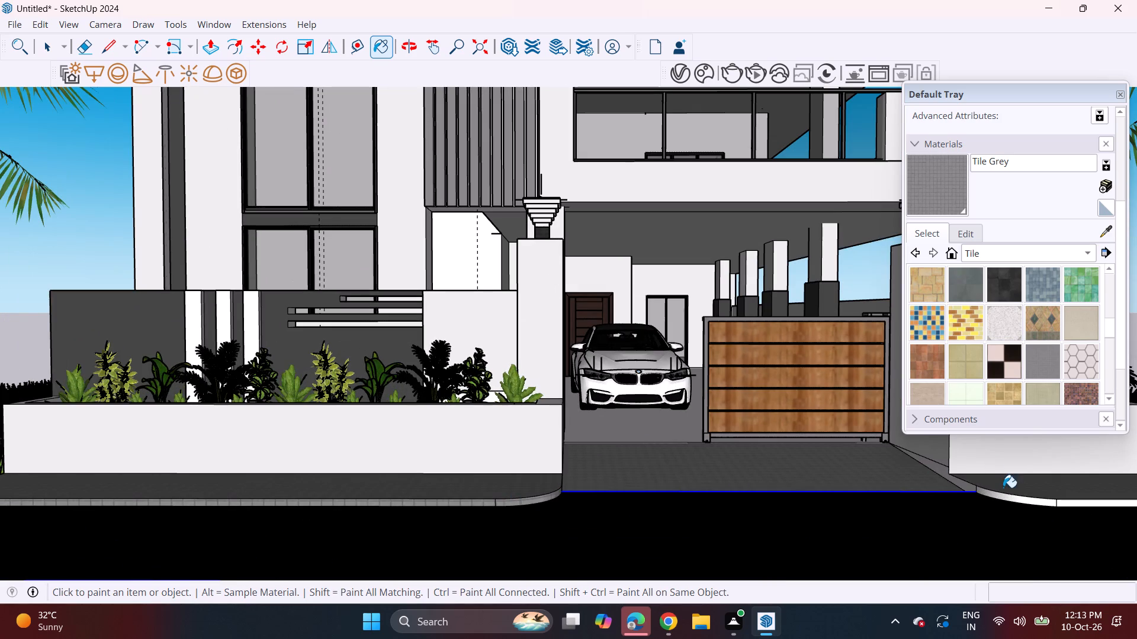
{"action": "left_click", "coordinate": [1001, 496]}
{"action": "left_click", "coordinate": [1071, 506]}
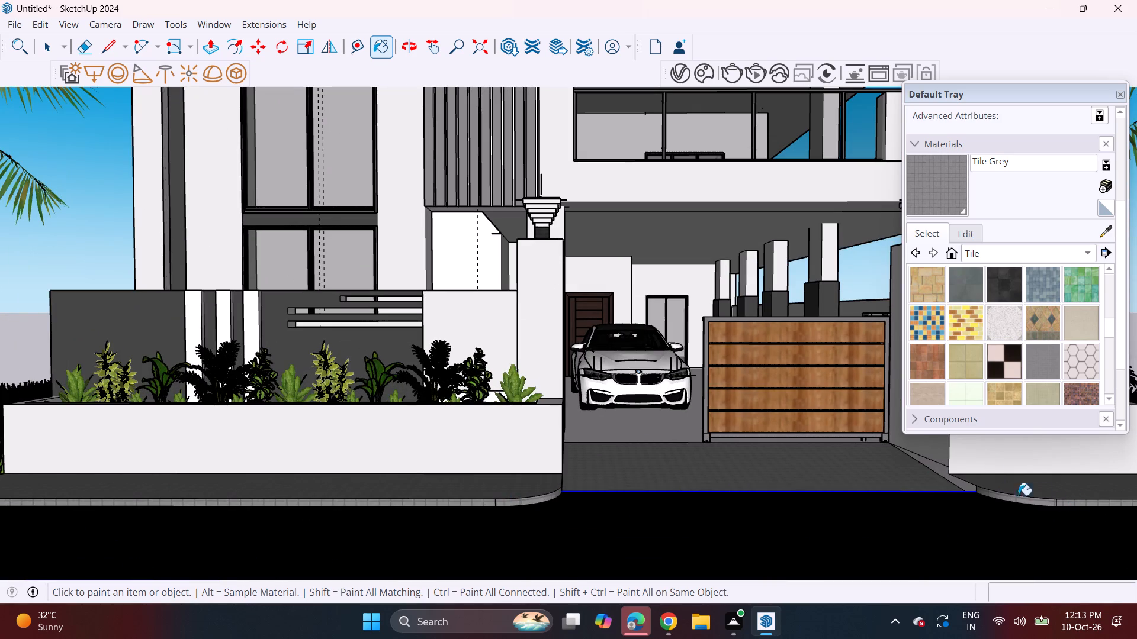
Paint the car porch floor and the small triangular side faces at both sides of the driveway with Tile Grey.
{"action": "left_click", "coordinate": [619, 429]}
{"action": "middle_click_drag", "start_coordinate": [683, 455], "coordinate": [641, 450]}
{"action": "scroll", "coordinate": [648, 451], "scroll_direction": "down", "scroll_amount": 3}
{"action": "scroll", "coordinate": [554, 483], "scroll_direction": "up", "scroll_amount": 9}
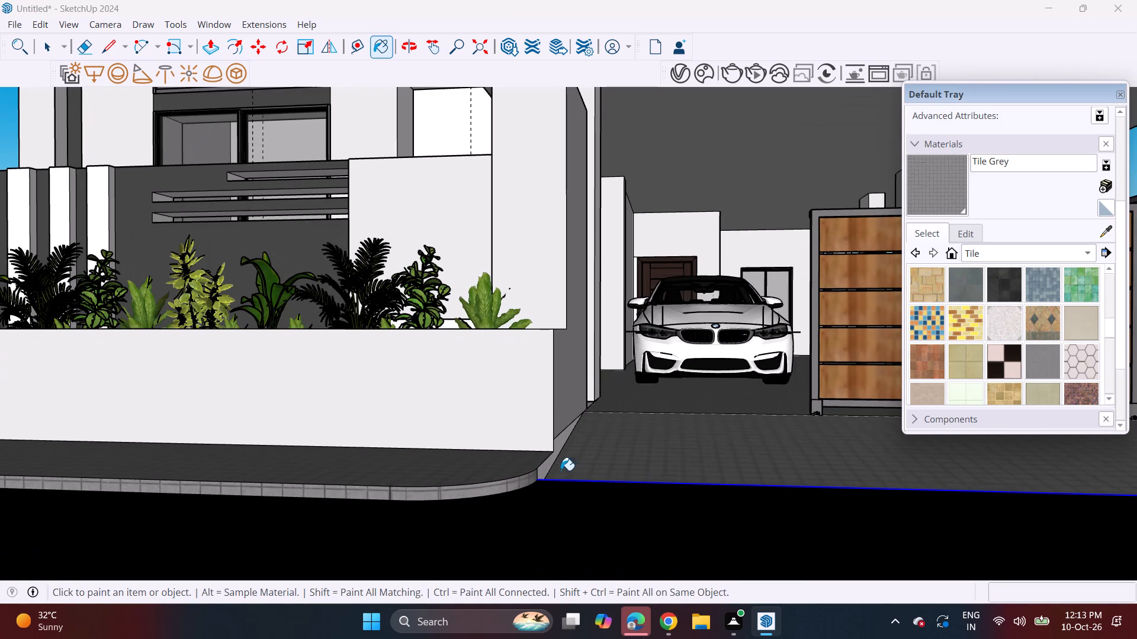
{"action": "left_click", "coordinate": [550, 466]}
{"action": "scroll", "coordinate": [577, 459], "scroll_direction": "down", "scroll_amount": 4}
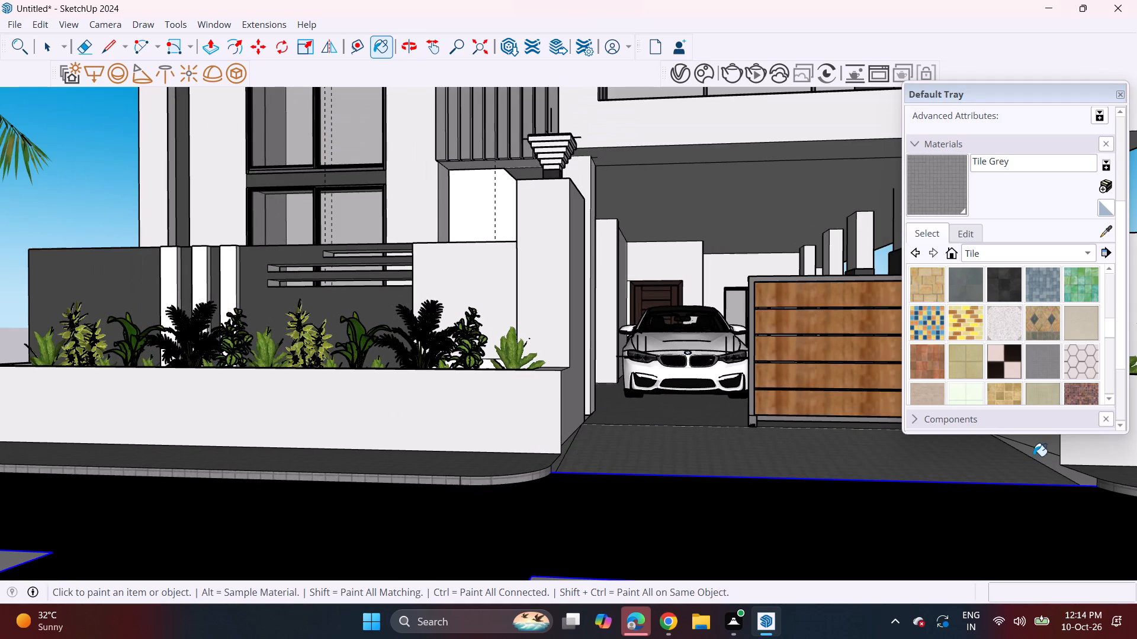
{"action": "left_click", "coordinate": [1048, 463]}
{"action": "scroll", "coordinate": [995, 497], "scroll_direction": "down", "scroll_amount": 4}
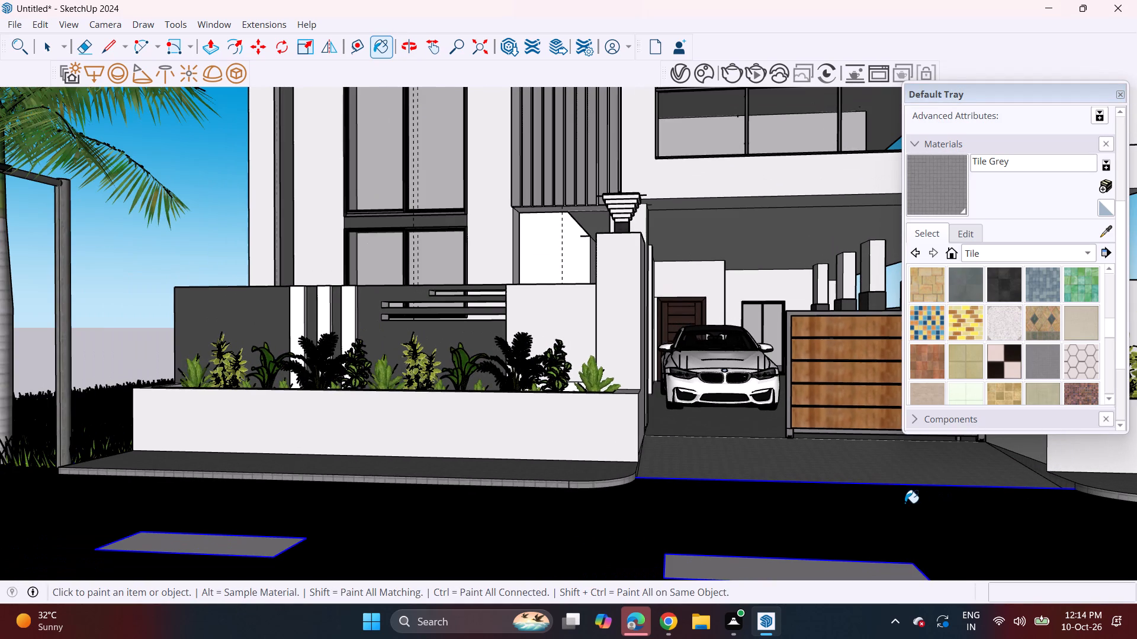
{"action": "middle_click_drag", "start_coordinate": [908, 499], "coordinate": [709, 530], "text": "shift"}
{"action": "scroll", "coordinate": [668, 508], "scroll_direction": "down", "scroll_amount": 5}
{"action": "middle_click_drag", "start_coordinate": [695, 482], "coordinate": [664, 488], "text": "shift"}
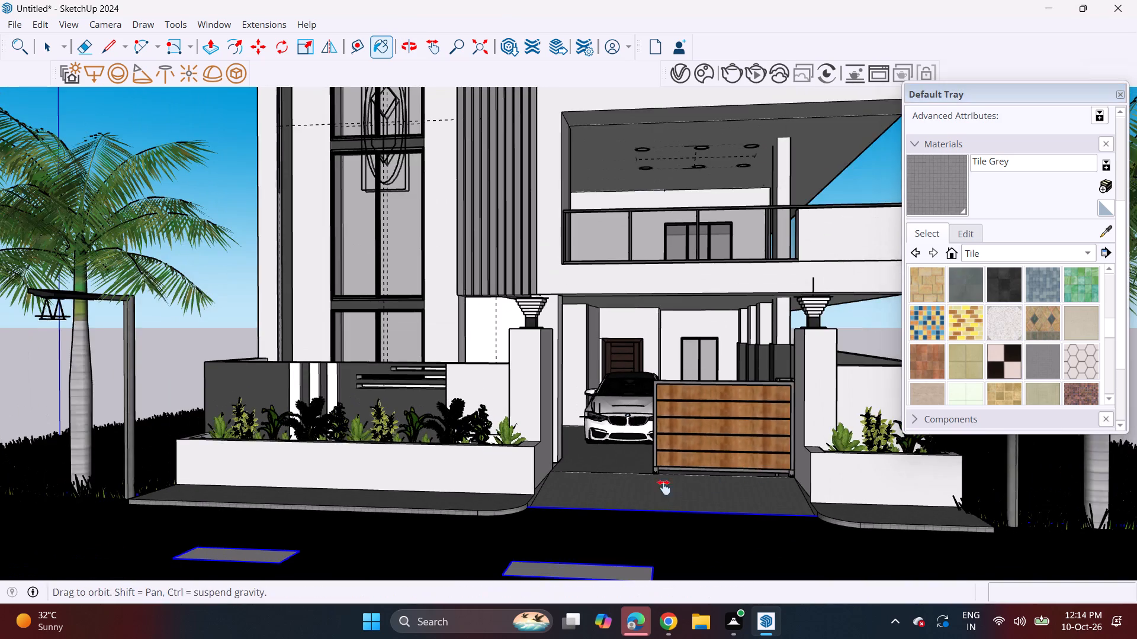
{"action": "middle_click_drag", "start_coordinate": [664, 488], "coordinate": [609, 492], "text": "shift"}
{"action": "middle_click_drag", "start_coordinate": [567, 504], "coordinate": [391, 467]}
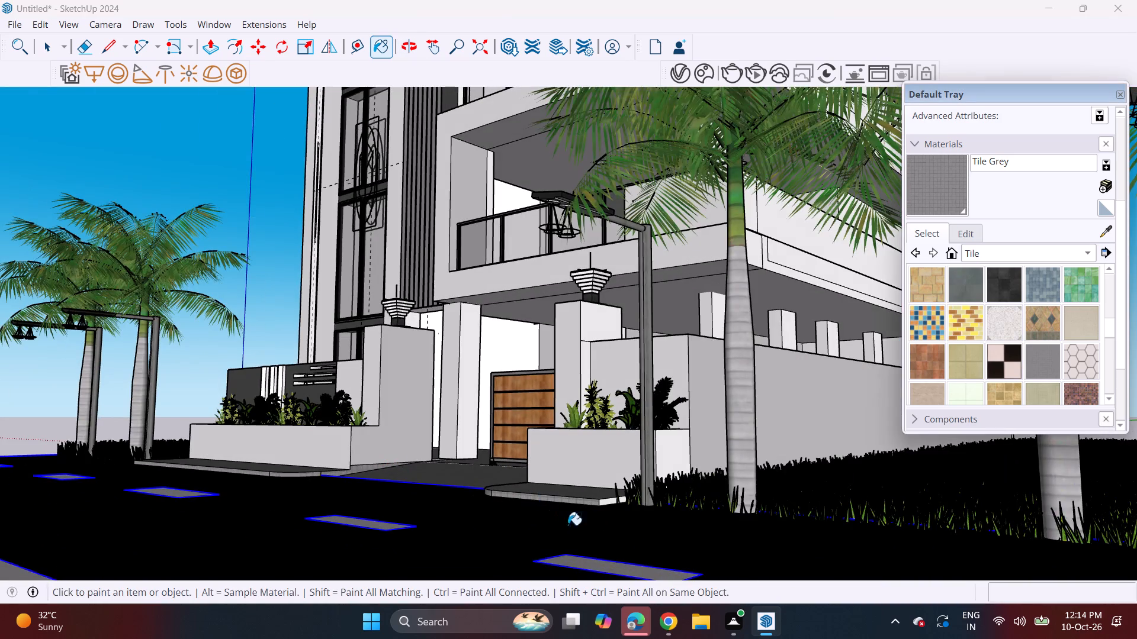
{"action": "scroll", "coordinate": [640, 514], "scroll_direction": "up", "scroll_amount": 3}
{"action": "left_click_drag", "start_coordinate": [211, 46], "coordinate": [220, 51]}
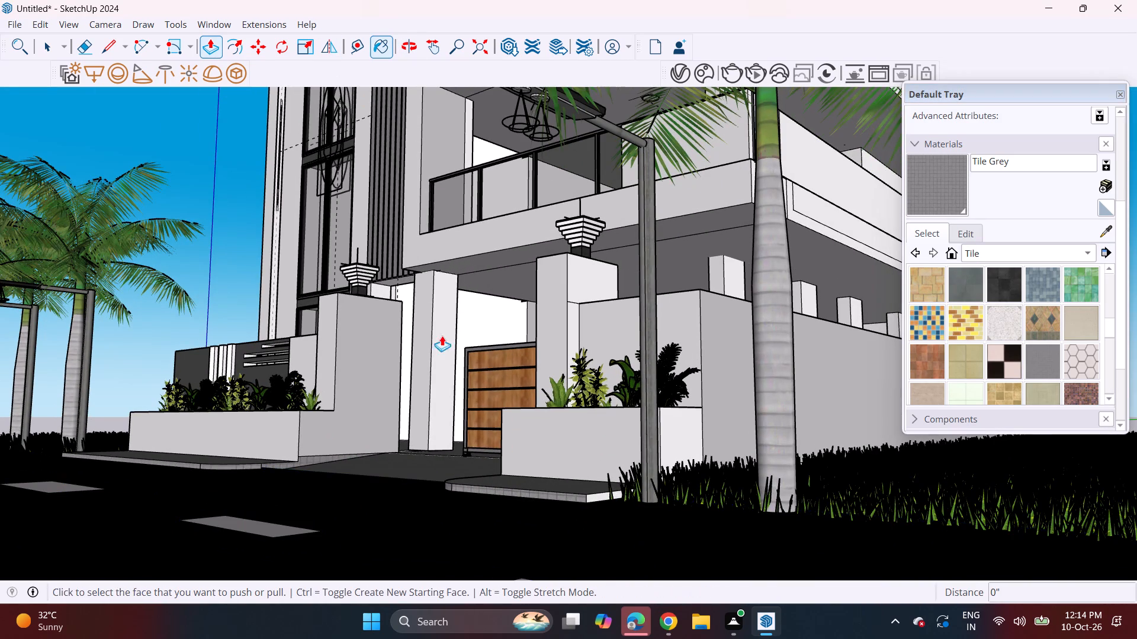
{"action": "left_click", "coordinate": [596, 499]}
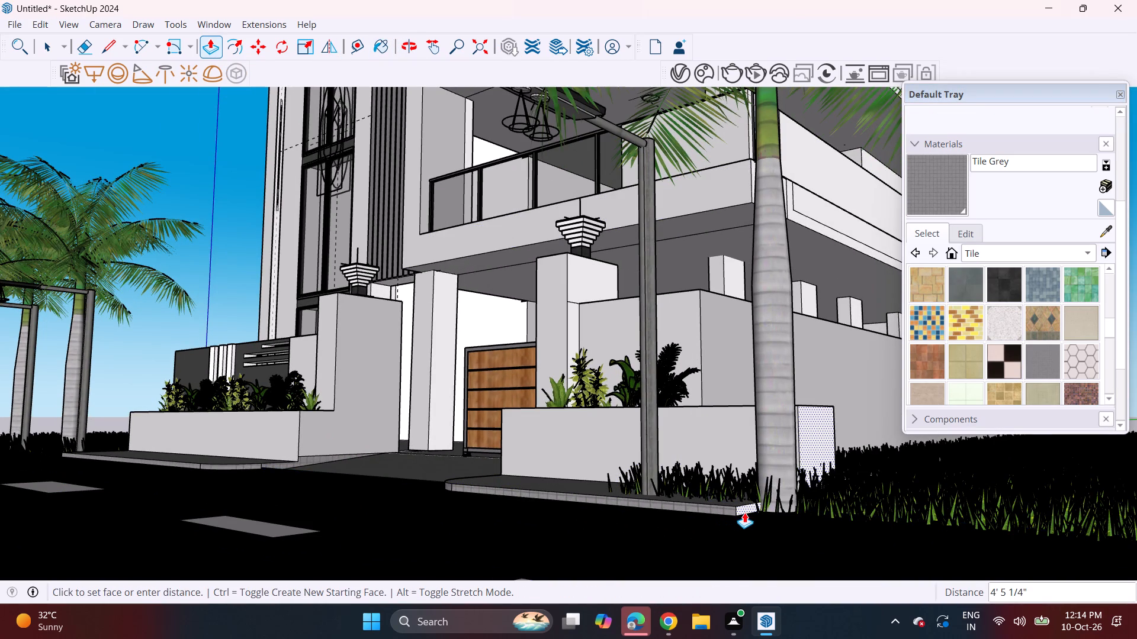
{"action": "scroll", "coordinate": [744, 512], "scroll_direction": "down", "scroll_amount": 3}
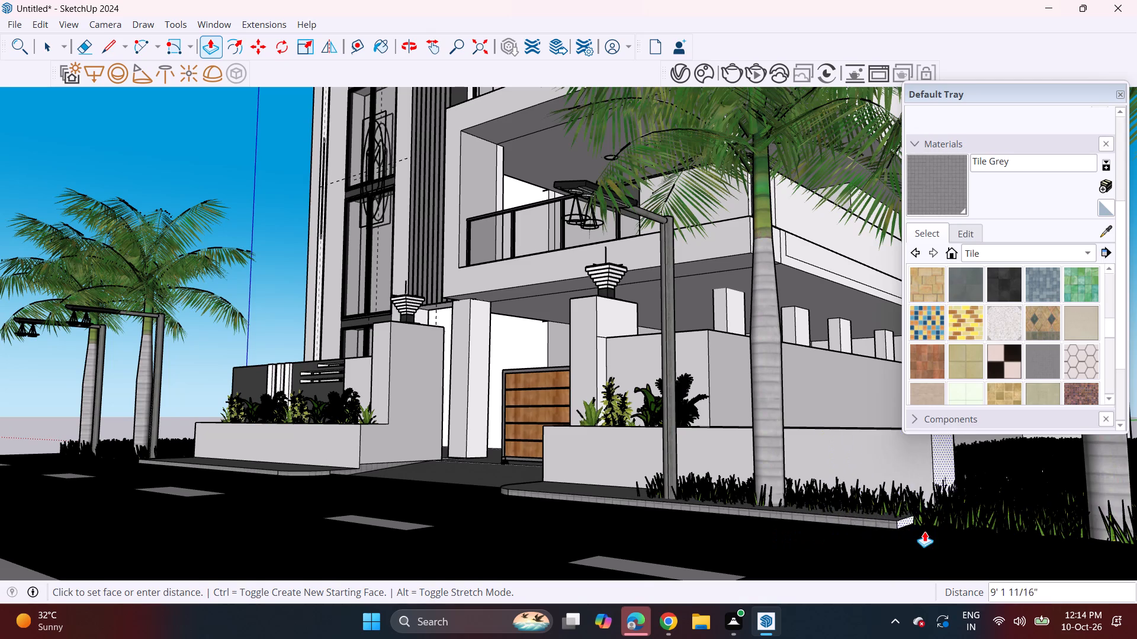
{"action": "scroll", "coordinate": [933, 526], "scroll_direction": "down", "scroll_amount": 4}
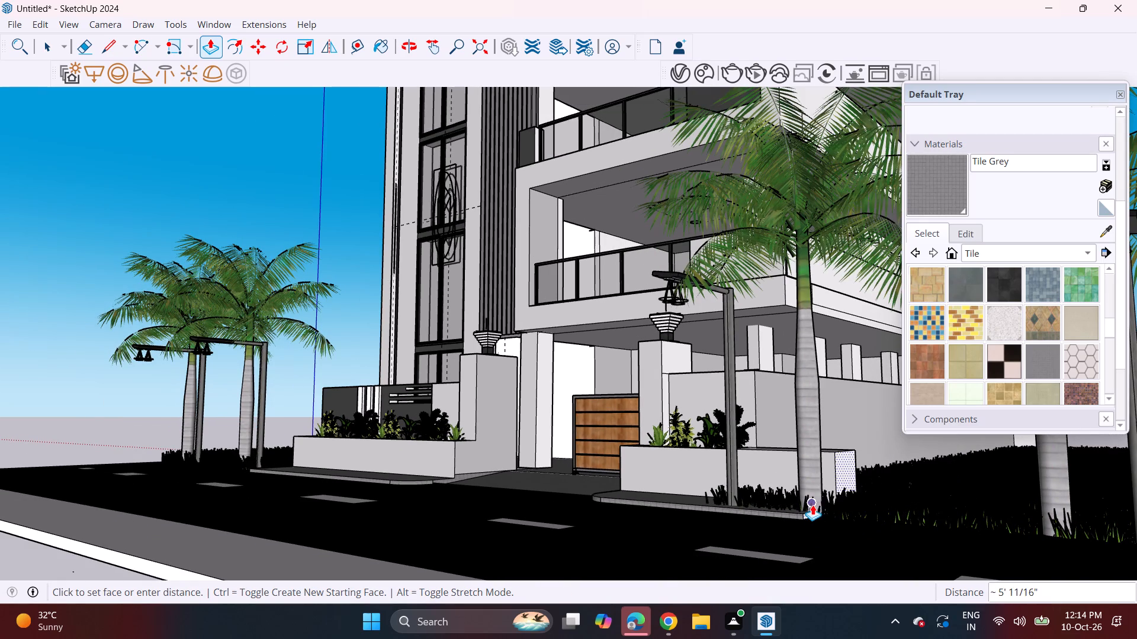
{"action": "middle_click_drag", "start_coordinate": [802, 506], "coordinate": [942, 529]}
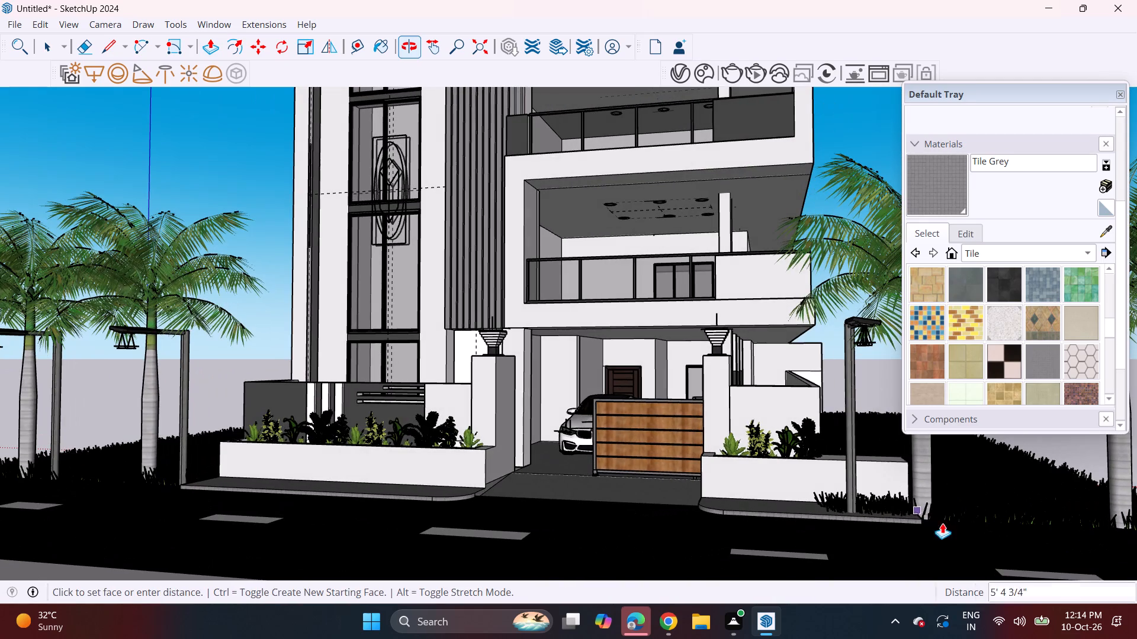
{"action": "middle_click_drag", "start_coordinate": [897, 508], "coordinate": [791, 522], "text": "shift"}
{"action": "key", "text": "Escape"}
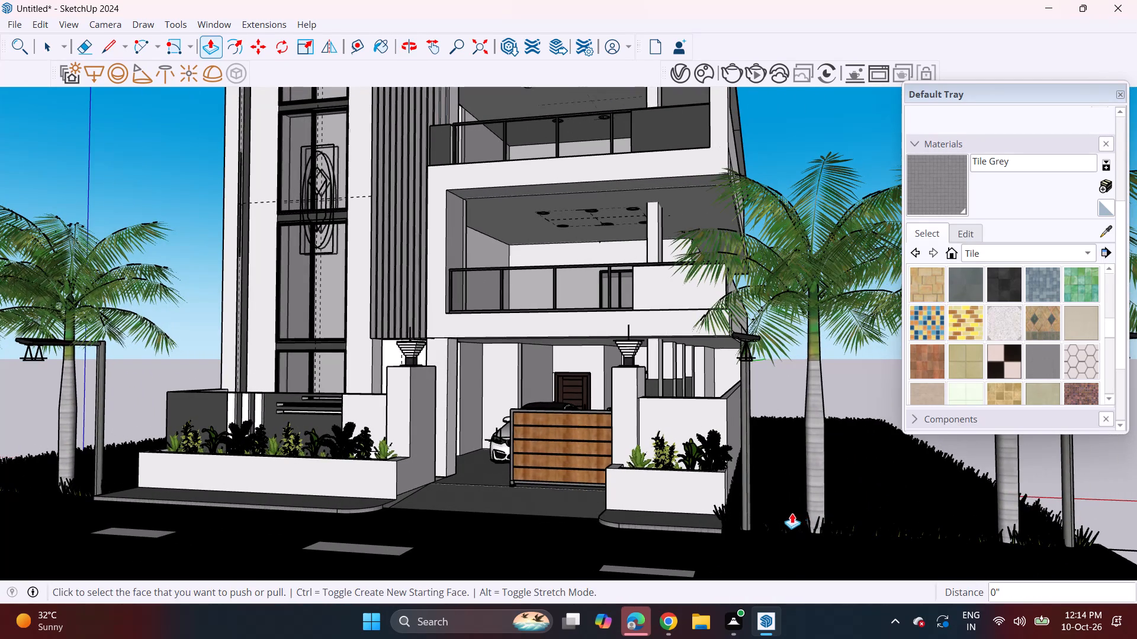
Draw a line about 5" long down from the right planter's bottom outer corner, separating its side from the footpath's end face.
{"action": "middle_click_drag", "start_coordinate": [771, 518], "coordinate": [636, 496]}
{"action": "scroll", "coordinate": [640, 473], "scroll_direction": "up", "scroll_amount": 6}
{"action": "middle_click_drag", "start_coordinate": [624, 494], "coordinate": [636, 565]}
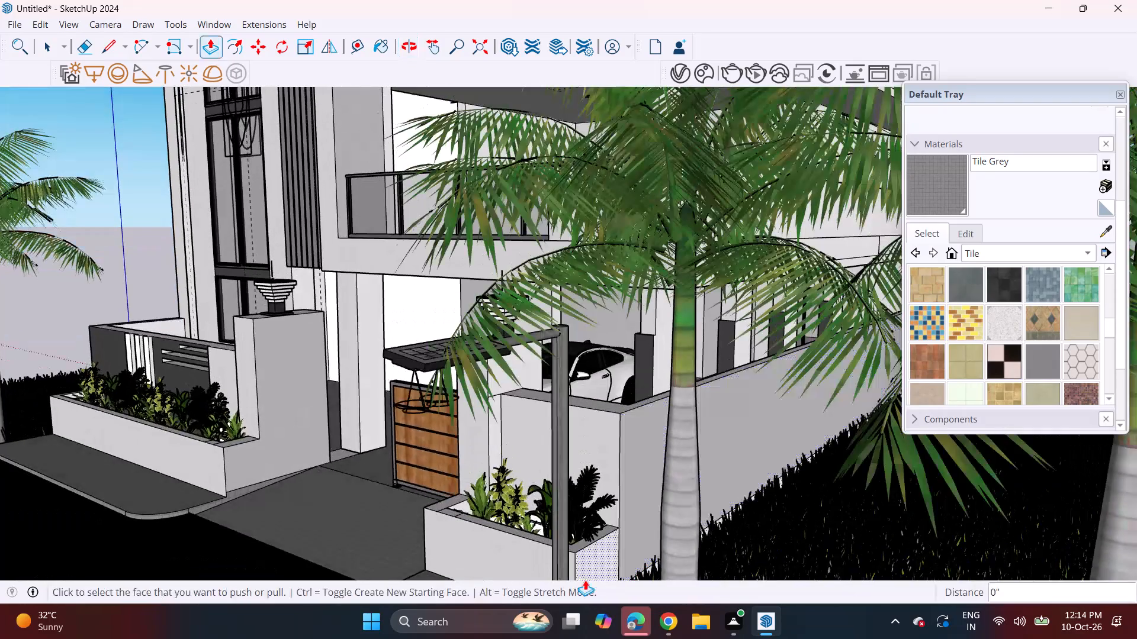
{"action": "middle_click_drag", "start_coordinate": [590, 556], "coordinate": [590, 303]}
{"action": "middle_click_drag", "start_coordinate": [572, 316], "coordinate": [564, 445]}
{"action": "scroll", "coordinate": [567, 525], "scroll_direction": "up", "scroll_amount": 1}
{"action": "middle_click_drag", "start_coordinate": [567, 525], "coordinate": [567, 459]}
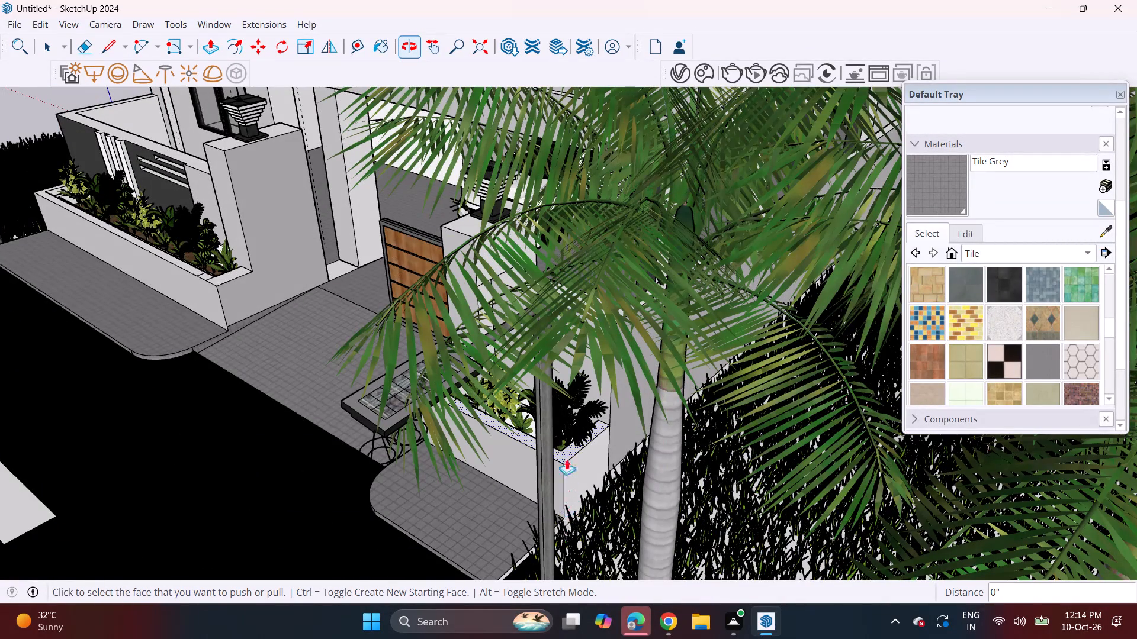
{"action": "middle_click_drag", "start_coordinate": [567, 459], "coordinate": [567, 385]}
{"action": "middle_click_drag", "start_coordinate": [580, 532], "coordinate": [575, 447]}
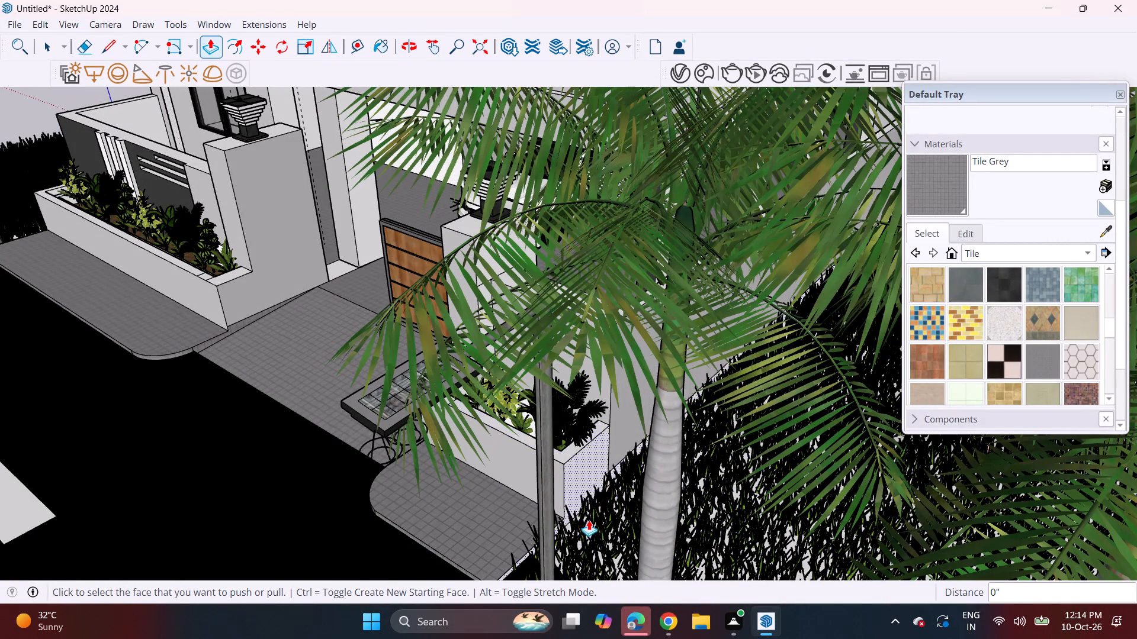
{"action": "scroll", "coordinate": [584, 526], "scroll_direction": "up", "scroll_amount": 14}
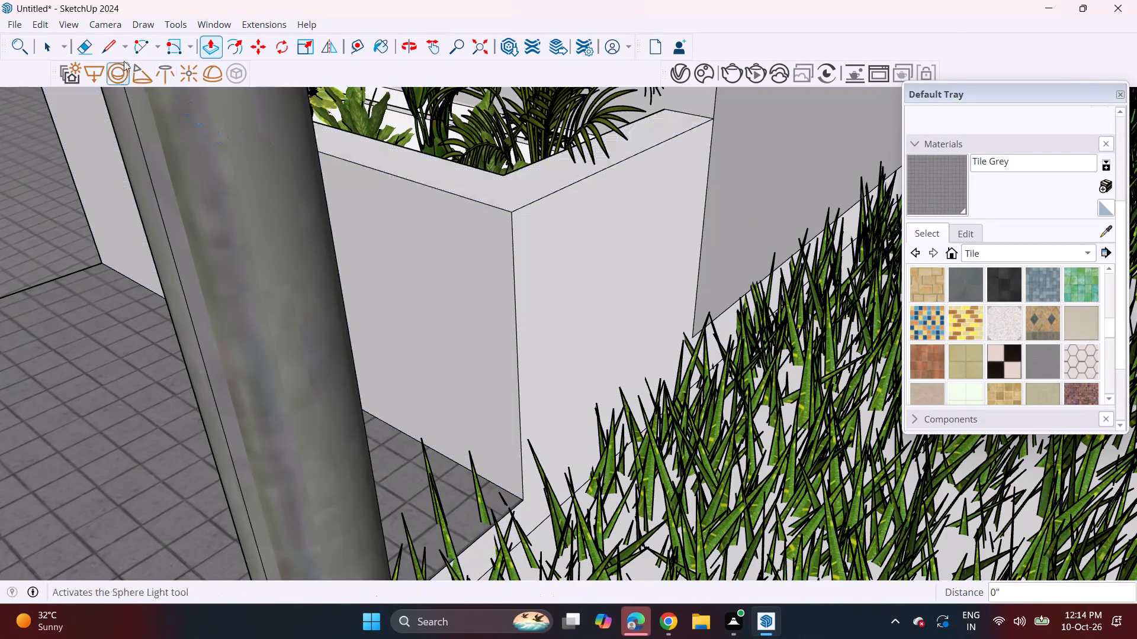
{"action": "left_click_drag", "start_coordinate": [98, 42], "coordinate": [104, 49]}
{"action": "left_click", "coordinate": [521, 506]}
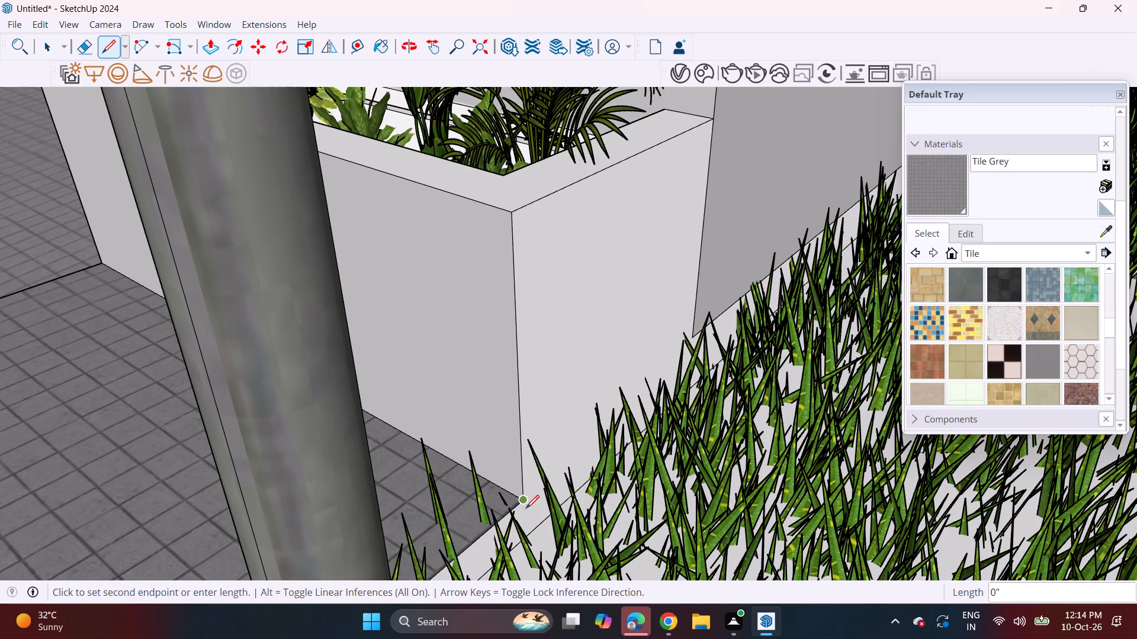
{"action": "left_click", "coordinate": [535, 535]}
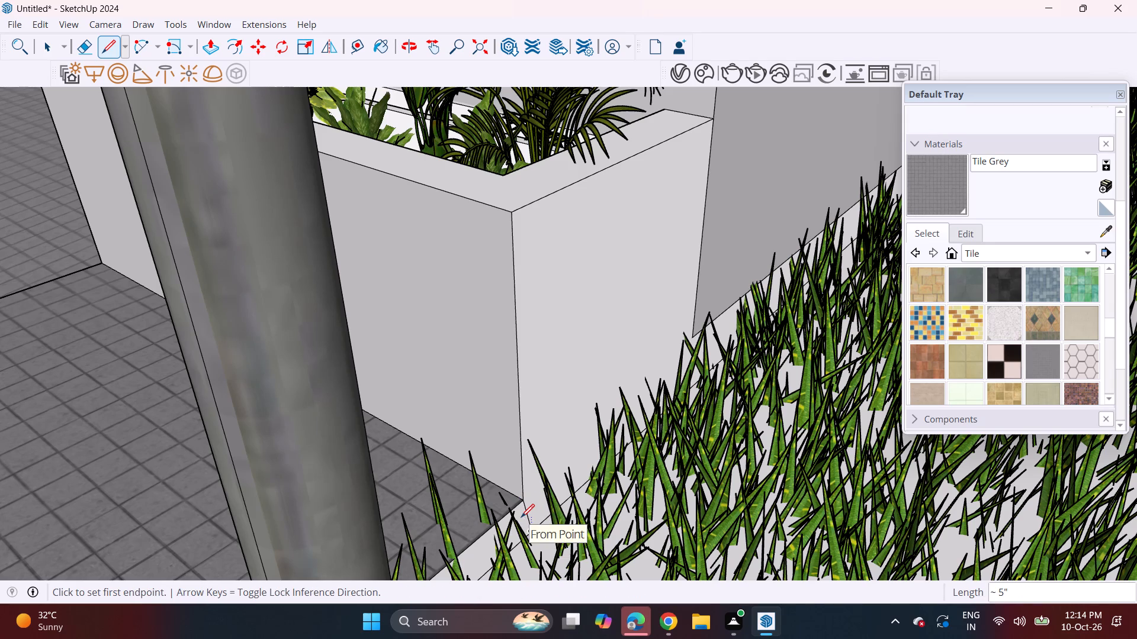
{"action": "scroll", "coordinate": [521, 514], "scroll_direction": "down", "scroll_amount": 4}
{"action": "middle_click_drag", "start_coordinate": [529, 528], "coordinate": [542, 245]}
{"action": "scroll", "coordinate": [478, 262], "scroll_direction": "down", "scroll_amount": 4}
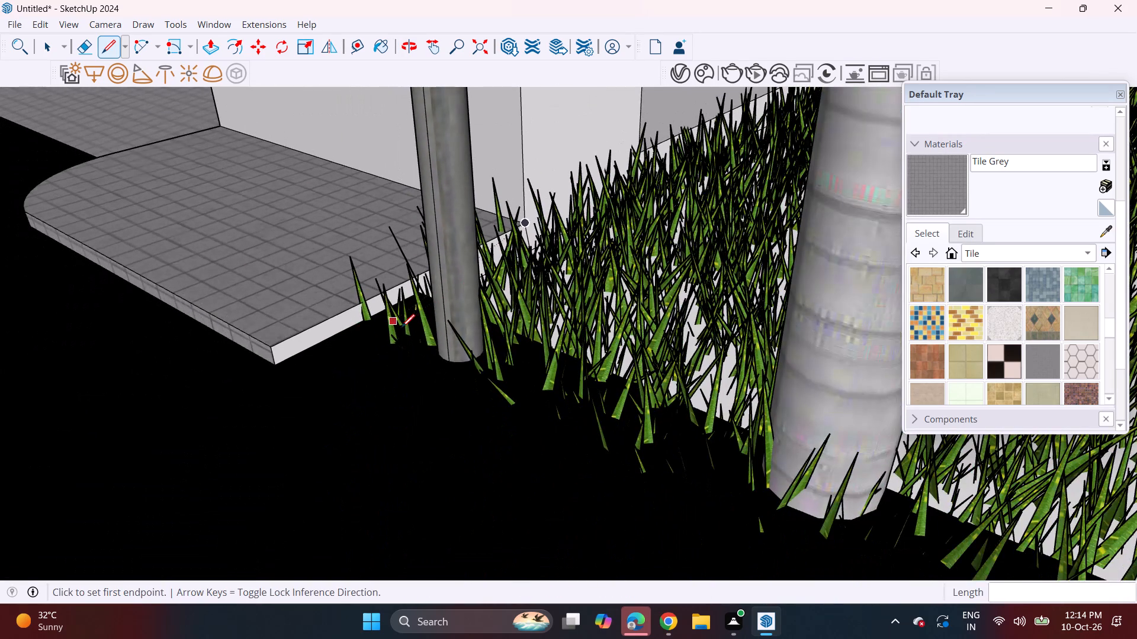
Push/Pull the right footpath's end face outward by 17' 8 7/8", extending the footpath along the grass to the road's end.
{"action": "key", "text": "p"}
{"action": "left_click", "coordinate": [349, 321]}
{"action": "scroll", "coordinate": [514, 389], "scroll_direction": "down", "scroll_amount": 6}
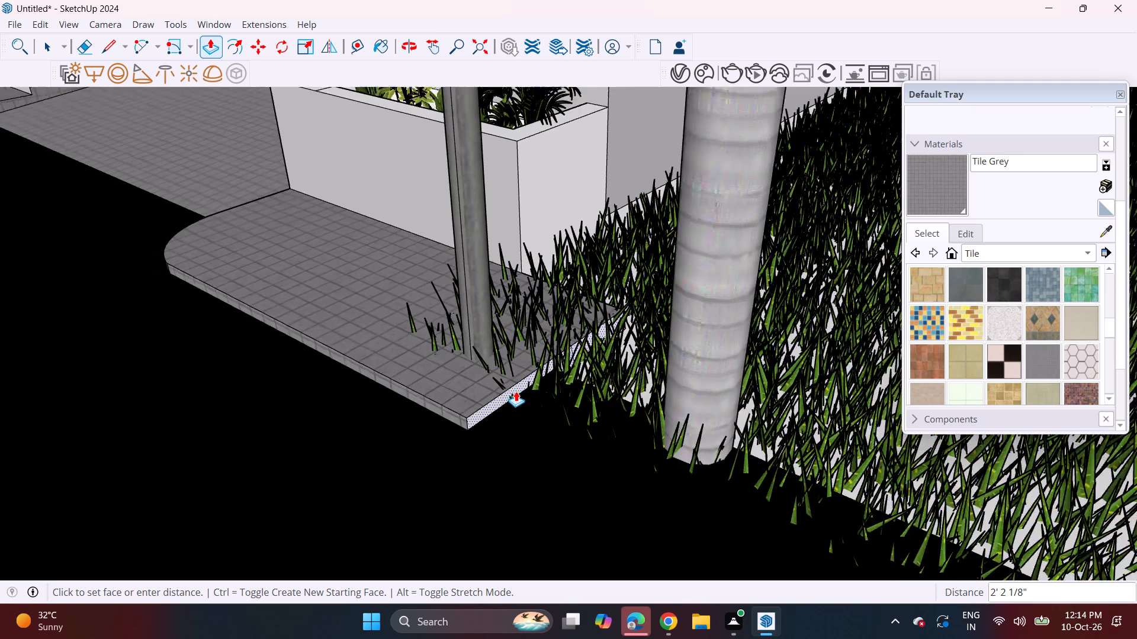
{"action": "scroll", "coordinate": [516, 391], "scroll_direction": "down", "scroll_amount": 5}
{"action": "middle_click_drag", "start_coordinate": [619, 406], "coordinate": [421, 231], "text": "shift"}
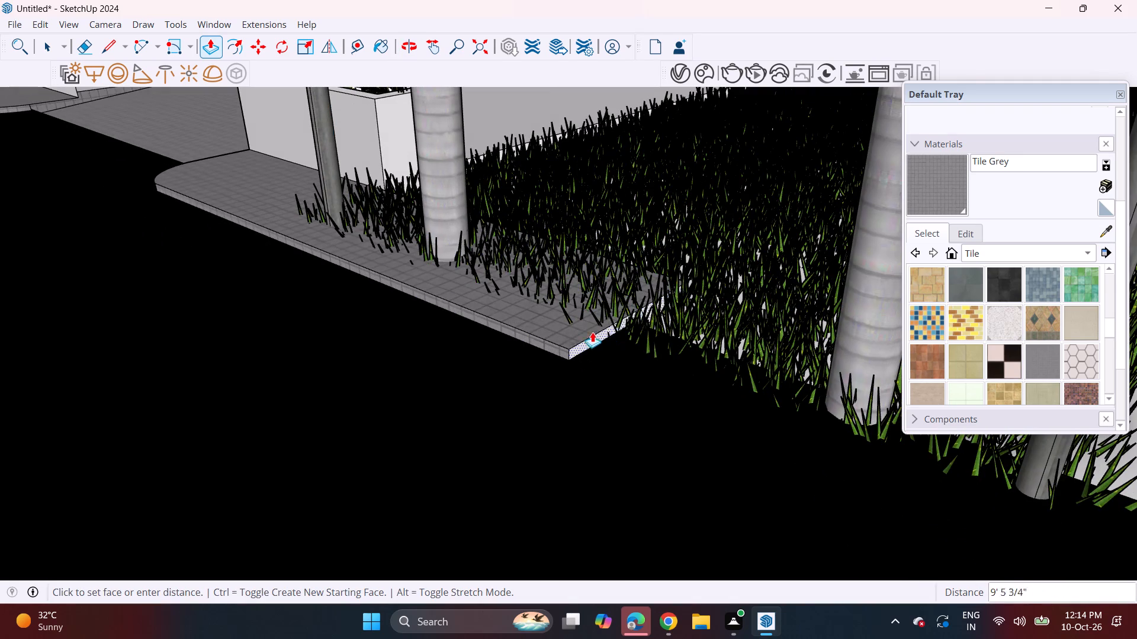
{"action": "scroll", "coordinate": [815, 386], "scroll_direction": "down", "scroll_amount": 2}
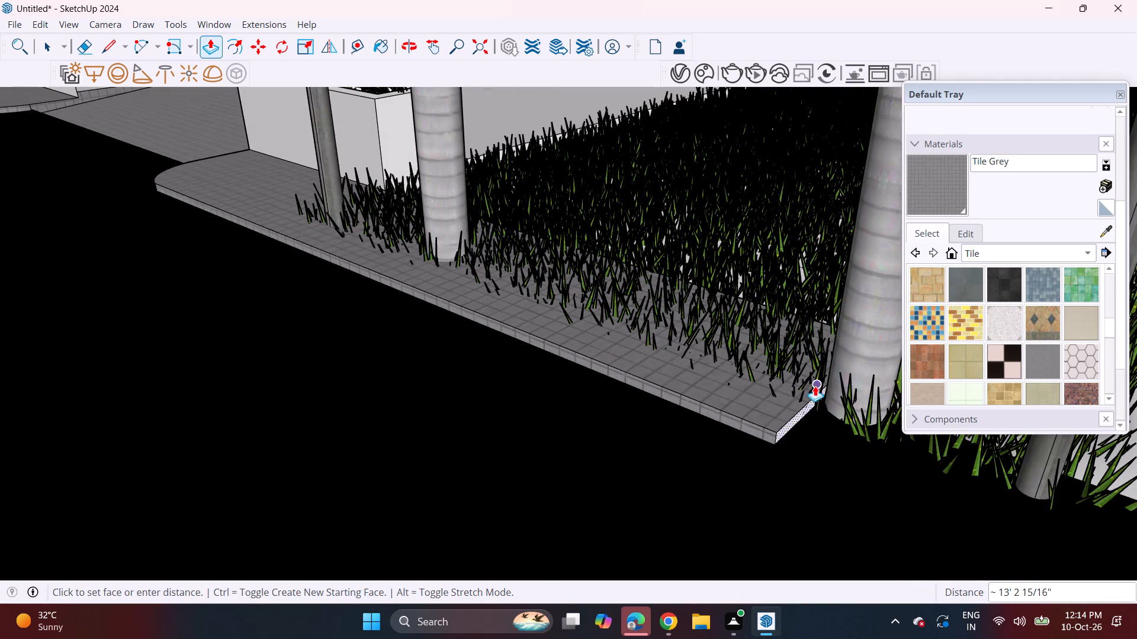
{"action": "scroll", "coordinate": [815, 386], "scroll_direction": "down", "scroll_amount": 9}
{"action": "middle_click_drag", "start_coordinate": [804, 395], "coordinate": [729, 309], "text": "shift"}
{"action": "left_click", "coordinate": [881, 377]}
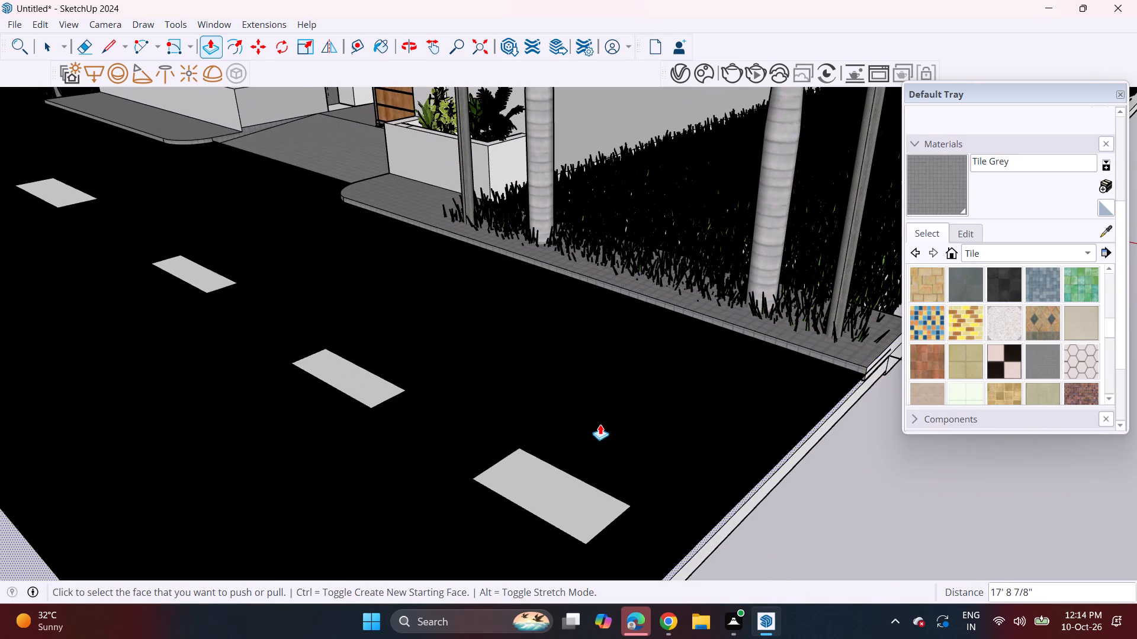
Draw a line about 4 7/8" long down from the left planter's bottom outer corner, separating its side from the footpath's end face.
{"action": "middle_click_drag", "start_coordinate": [600, 423], "coordinate": [781, 367]}
{"action": "scroll", "coordinate": [608, 317], "scroll_direction": "down", "scroll_amount": 4}
{"action": "middle_click_drag", "start_coordinate": [531, 312], "coordinate": [1001, 402], "text": "shift"}
{"action": "middle_click_drag", "start_coordinate": [0, 306], "coordinate": [373, 357]}
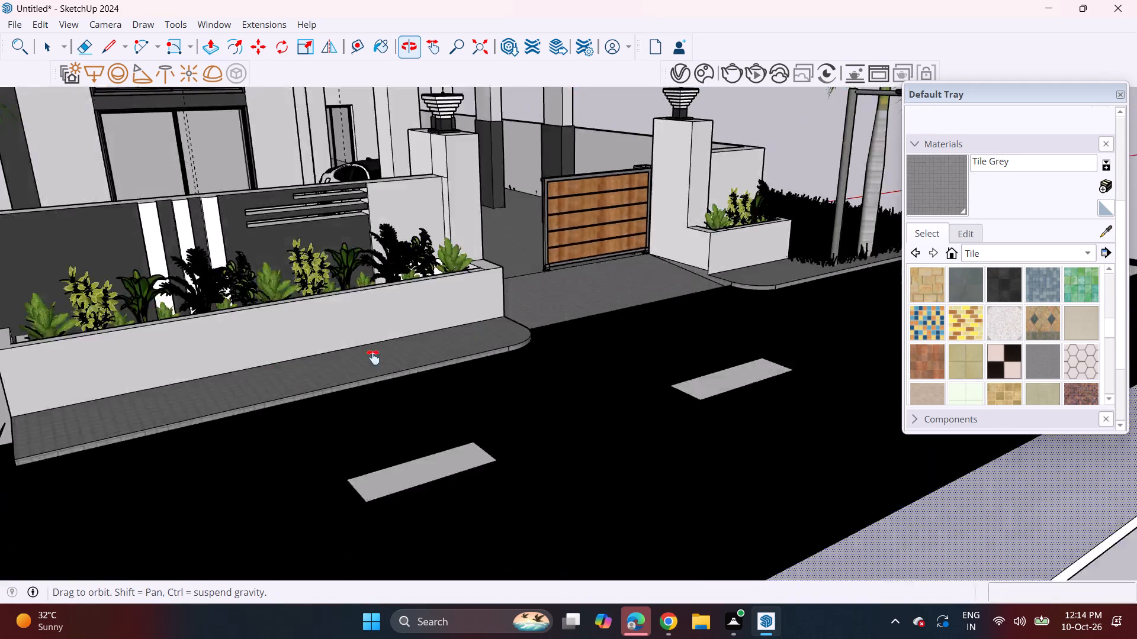
{"action": "middle_click_drag", "start_coordinate": [373, 357], "coordinate": [536, 322]}
{"action": "middle_click_drag", "start_coordinate": [391, 496], "coordinate": [454, 367], "text": "shift"}
{"action": "scroll", "coordinate": [457, 367], "scroll_direction": "up", "scroll_amount": 3}
{"action": "left_click", "coordinate": [470, 361]}
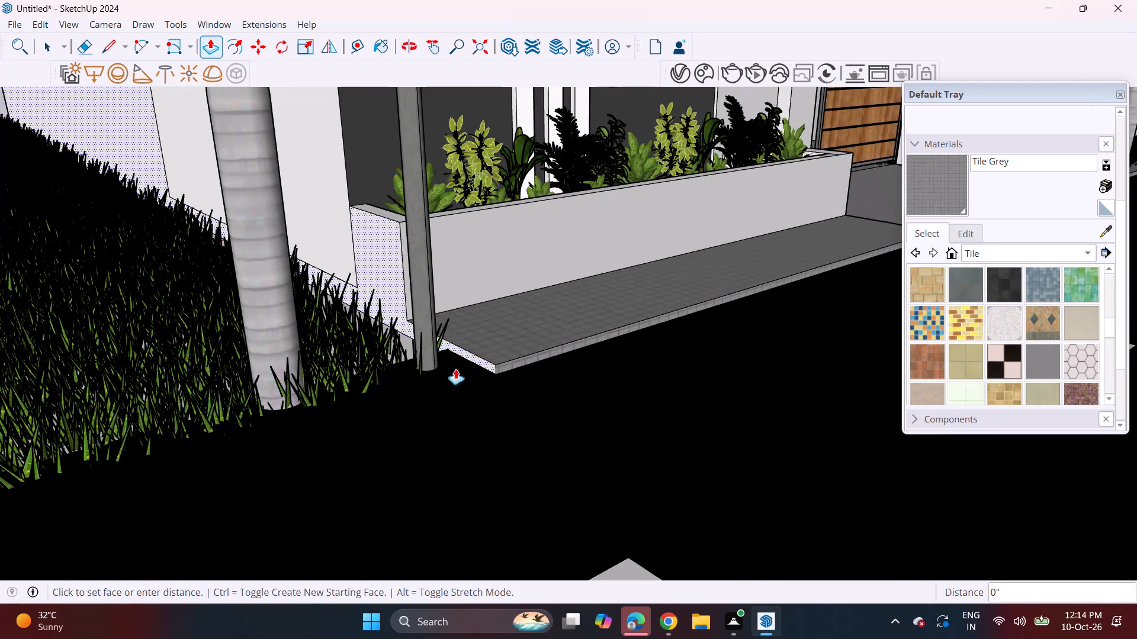
{"action": "key", "text": "Escape"}
{"action": "scroll", "coordinate": [402, 314], "scroll_direction": "up", "scroll_amount": 6}
{"action": "double_click", "coordinate": [112, 50]}
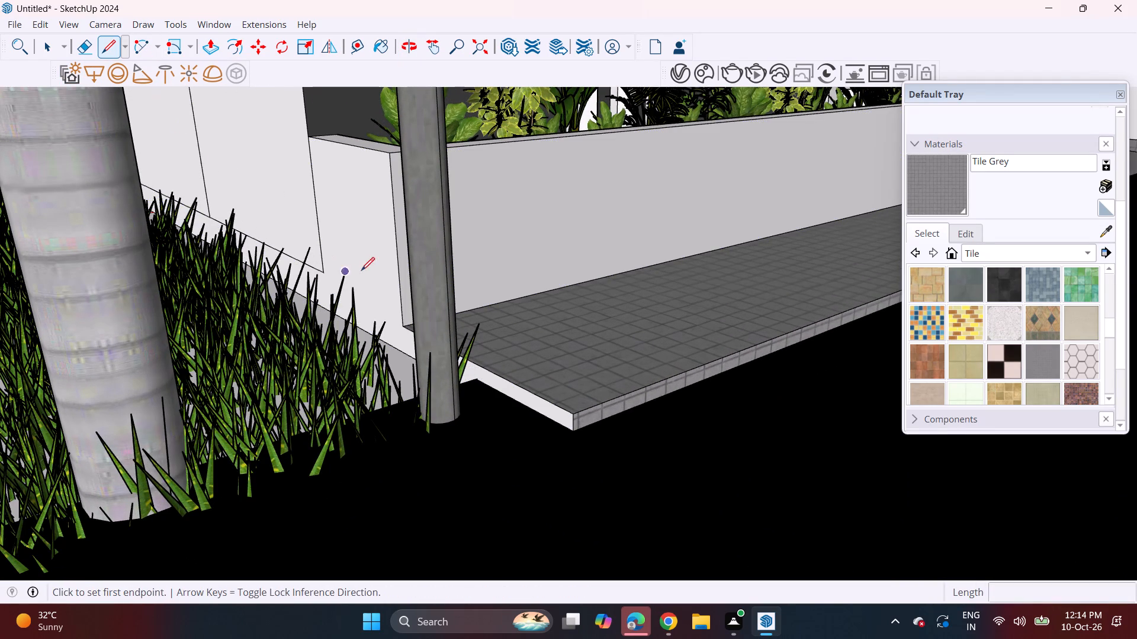
{"action": "left_click_drag", "start_coordinate": [400, 327], "coordinate": [401, 333]}
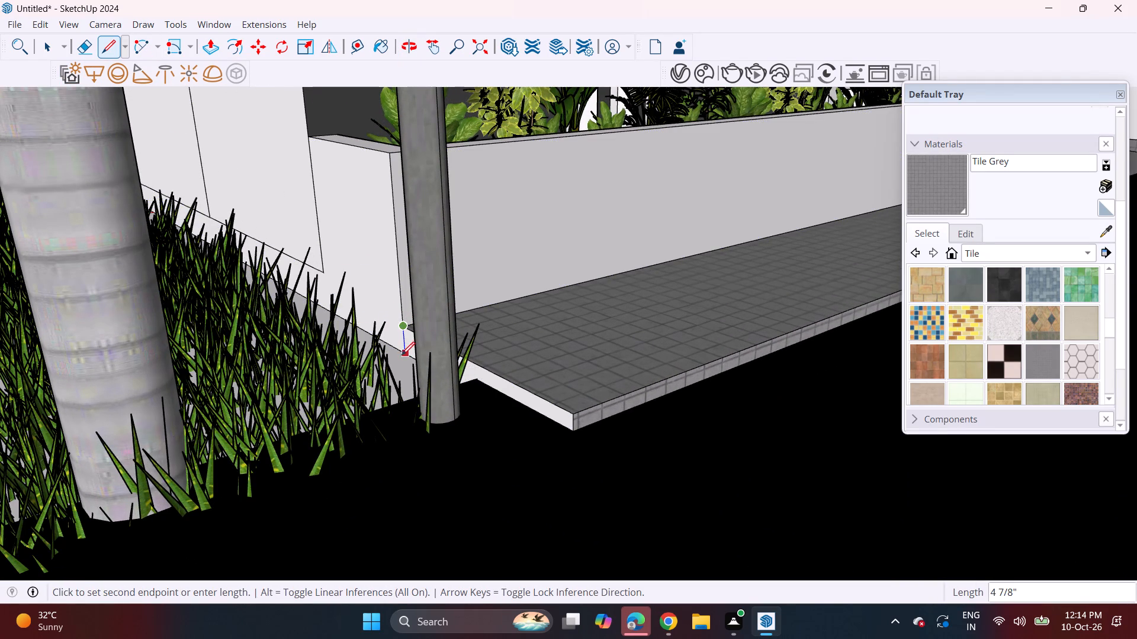
{"action": "left_click", "coordinate": [402, 355]}
{"action": "key", "text": "space"}
Push/Pull the left footpath's end face outward by 17' 8 7/8", extending the footpath along the grass to the road's end.
{"action": "key", "text": "p"}
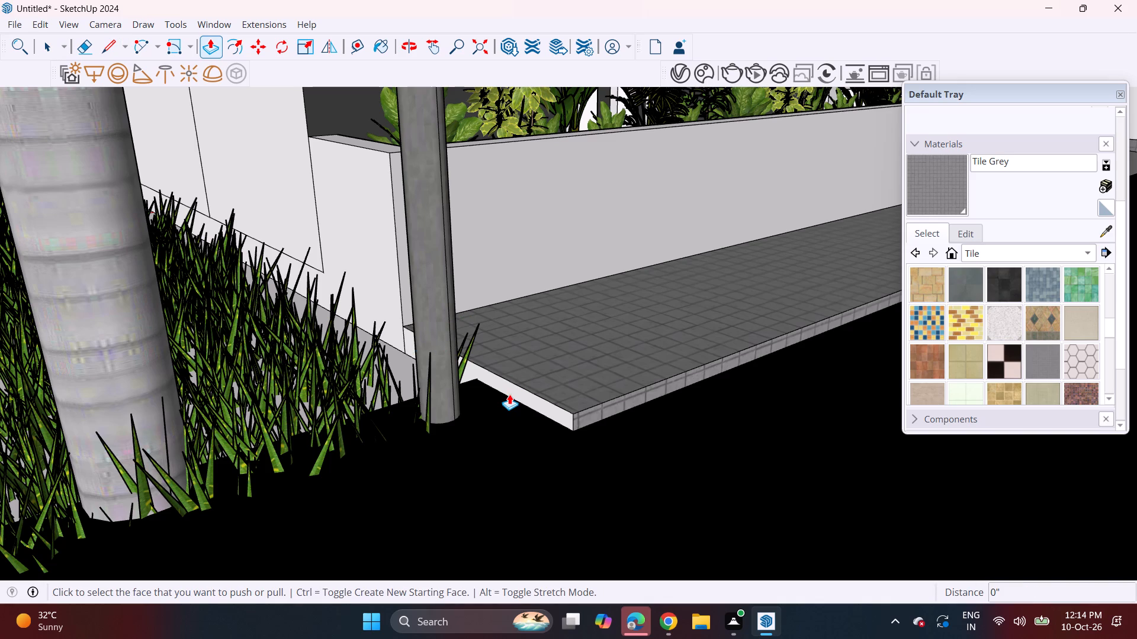
{"action": "left_click", "coordinate": [508, 392]}
{"action": "scroll", "coordinate": [369, 460], "scroll_direction": "down", "scroll_amount": 14}
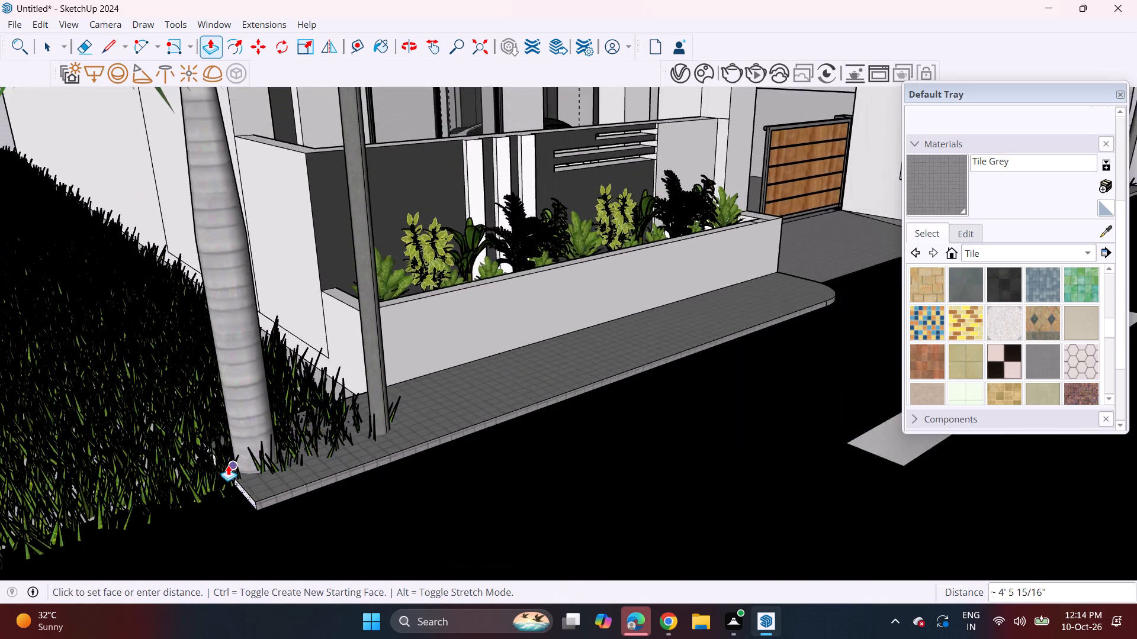
{"action": "scroll", "coordinate": [228, 465], "scroll_direction": "down", "scroll_amount": 2}
{"action": "middle_click_drag", "start_coordinate": [226, 465], "coordinate": [550, 299]}
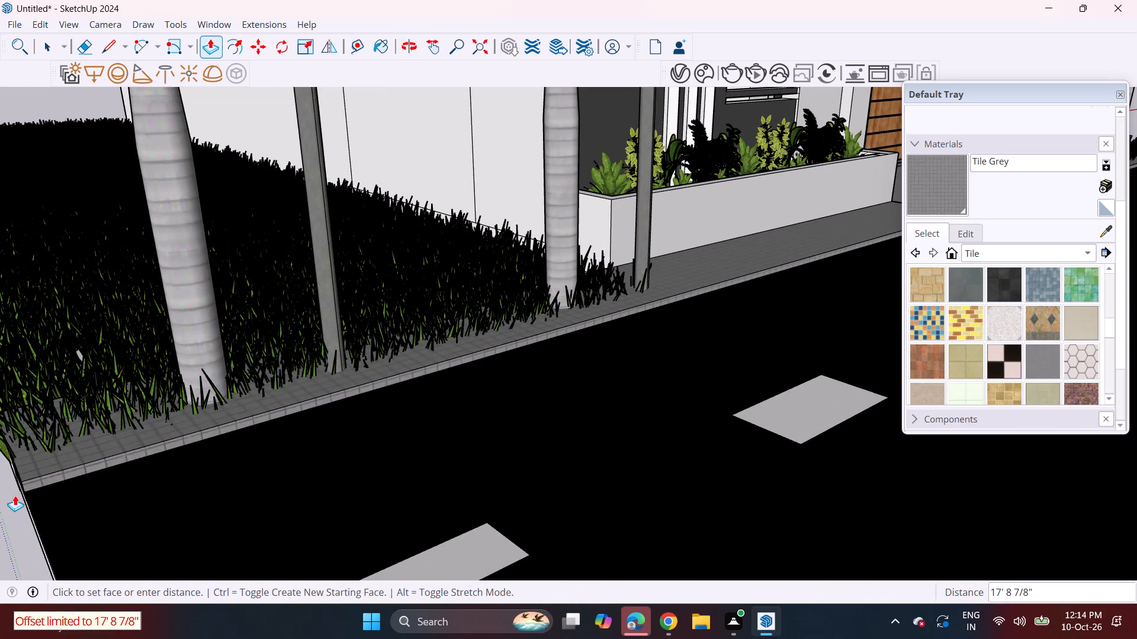
{"action": "left_click", "coordinate": [15, 495]}
Move the front grass patch on the house's left side back about 3' 11 5/8", clearing it off the extended footpath.
{"action": "middle_click_drag", "start_coordinate": [412, 408], "coordinate": [259, 363]}
{"action": "scroll", "coordinate": [266, 360], "scroll_direction": "down", "scroll_amount": 7}
{"action": "middle_click_drag", "start_coordinate": [619, 335], "coordinate": [444, 405], "text": "shift"}
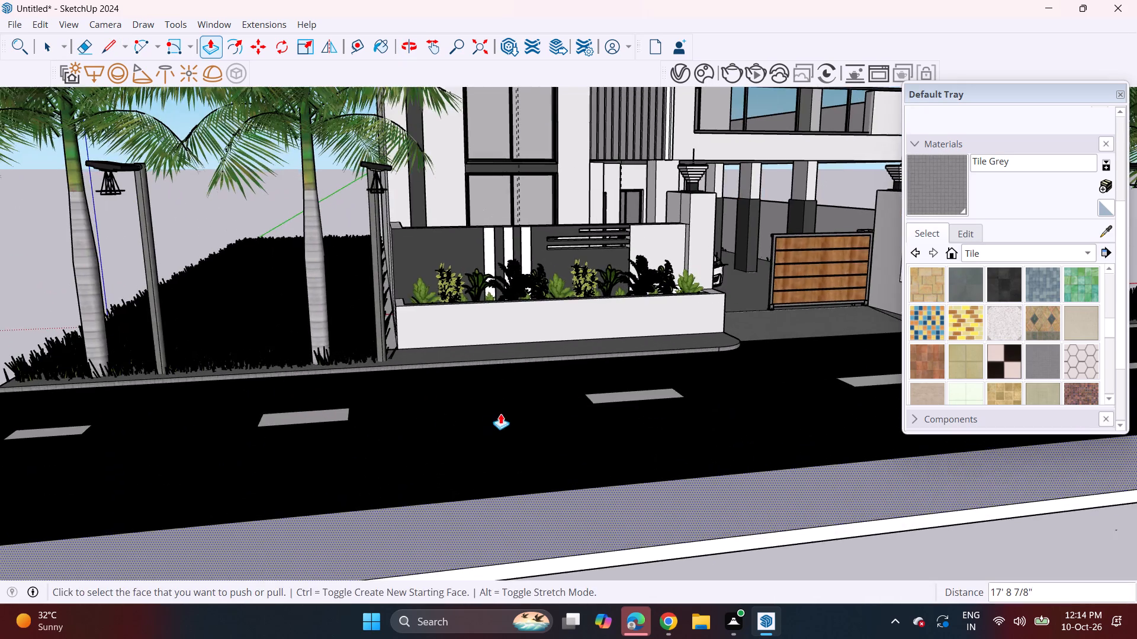
{"action": "middle_click_drag", "start_coordinate": [572, 394], "coordinate": [502, 390]}
{"action": "middle_click_drag", "start_coordinate": [431, 359], "coordinate": [464, 429]}
{"action": "middle_click", "coordinate": [200, 410]}
{"action": "scroll", "coordinate": [200, 410], "scroll_direction": "up", "scroll_amount": 3}
{"action": "middle_click_drag", "start_coordinate": [203, 409], "coordinate": [236, 431]}
{"action": "scroll", "coordinate": [204, 409], "scroll_direction": "up", "scroll_amount": 2}
{"action": "key", "text": "space"}
{"action": "left_click", "coordinate": [273, 408]}
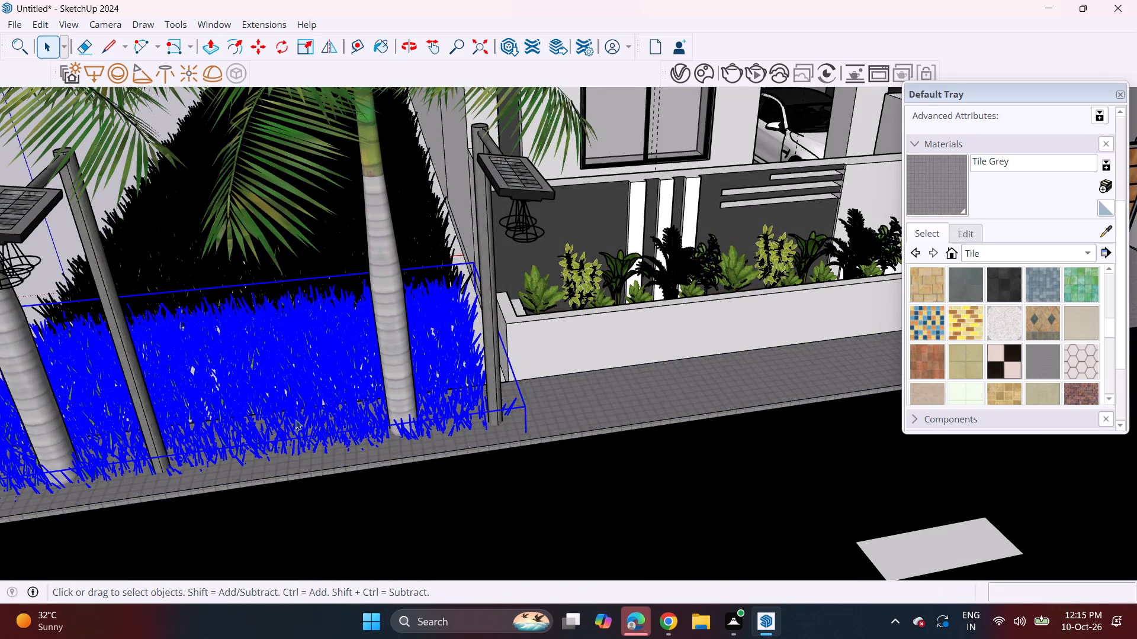
{"action": "key", "text": "m"}
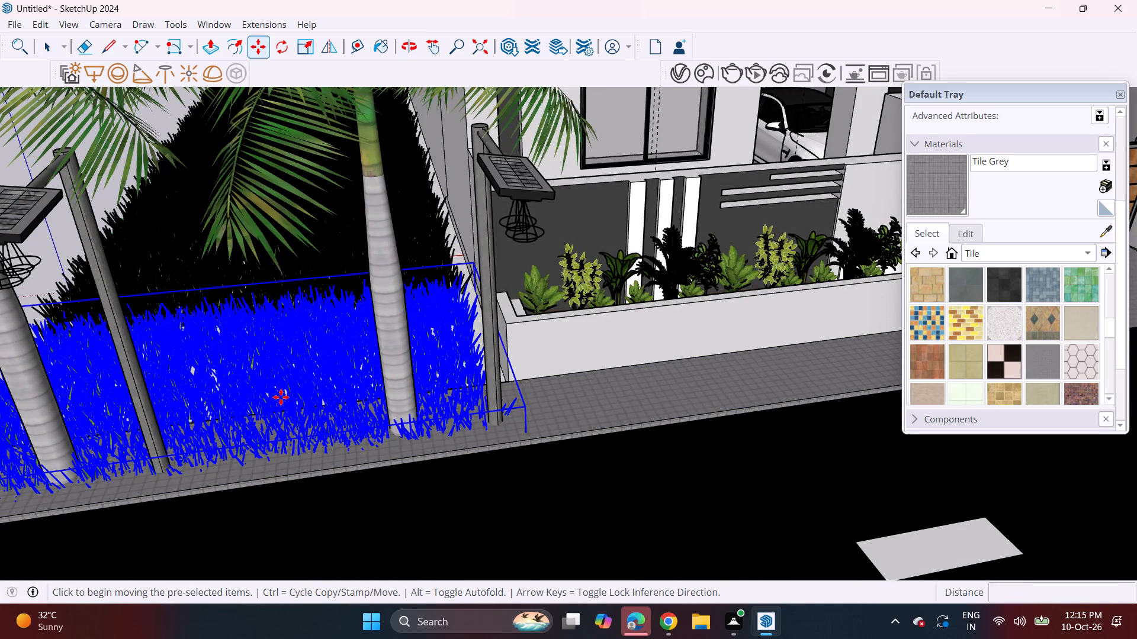
{"action": "left_click", "coordinate": [281, 397]}
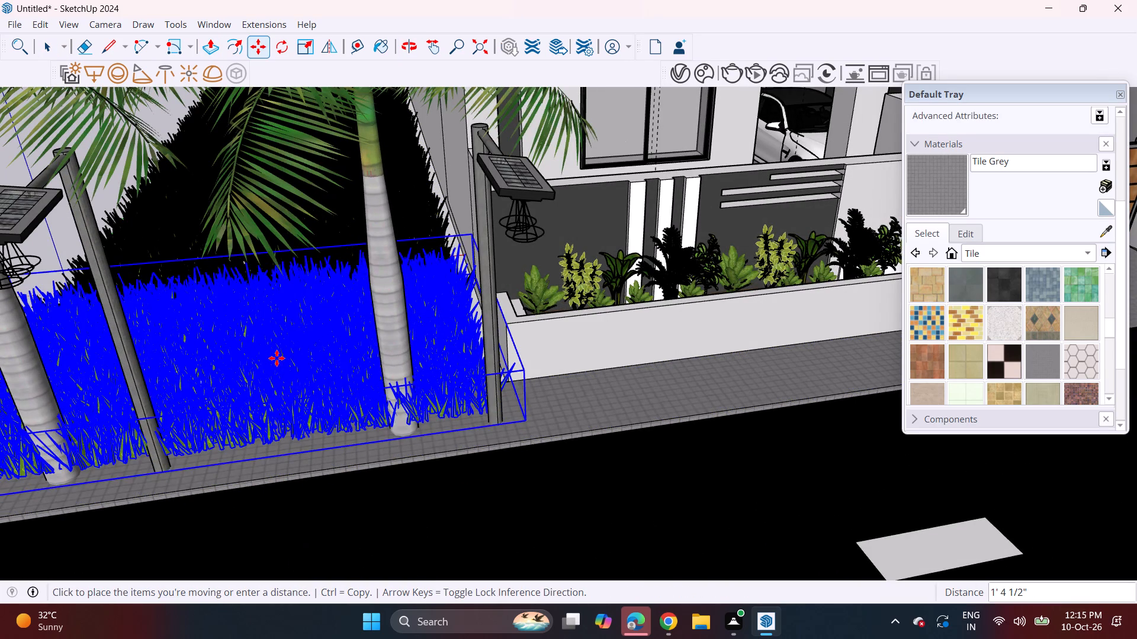
{"action": "key", "text": "Escape"}
{"action": "middle_click_drag", "start_coordinate": [216, 430], "coordinate": [228, 429]}
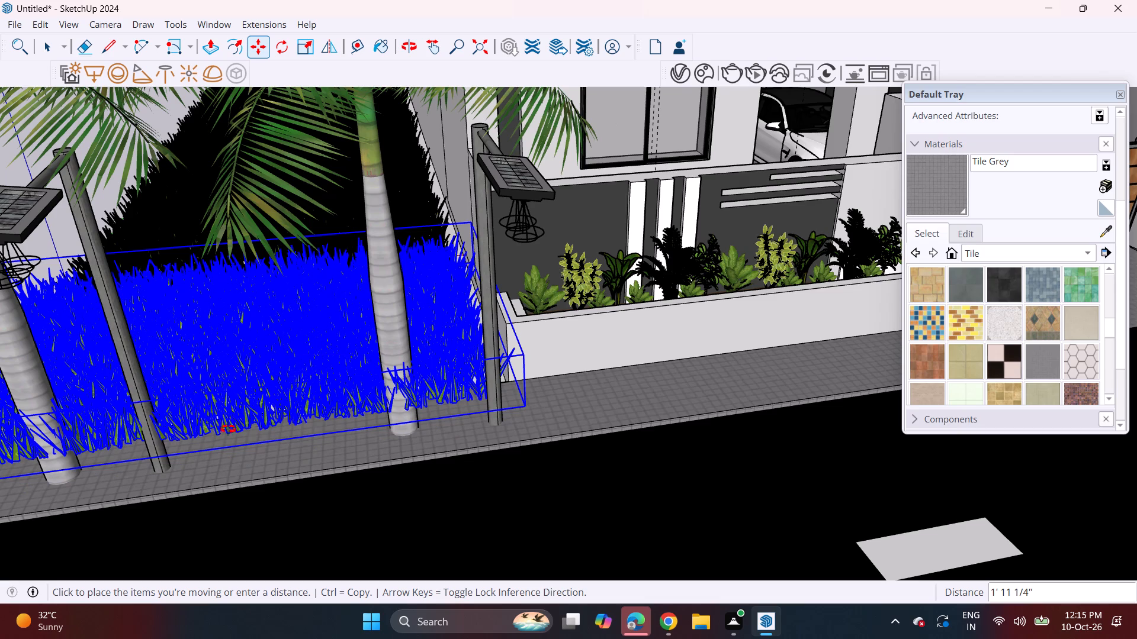
{"action": "middle_click_drag", "start_coordinate": [228, 429], "coordinate": [380, 375]}
{"action": "middle_click_drag", "start_coordinate": [300, 418], "coordinate": [498, 344]}
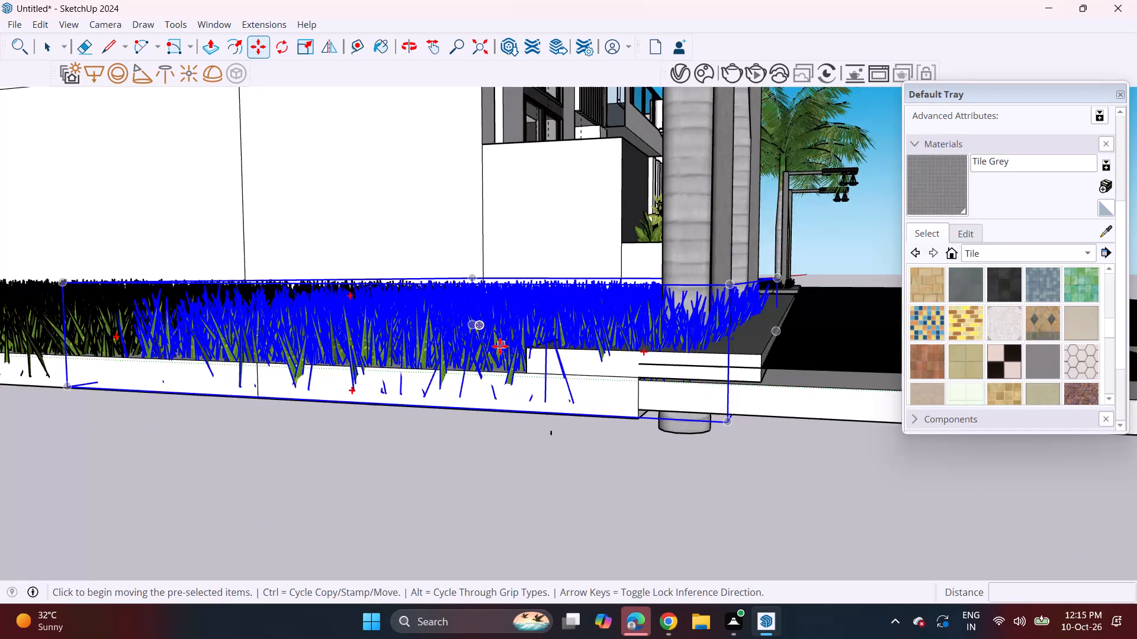
{"action": "scroll", "coordinate": [507, 351], "scroll_direction": "down", "scroll_amount": 3}
{"action": "left_click", "coordinate": [667, 404]}
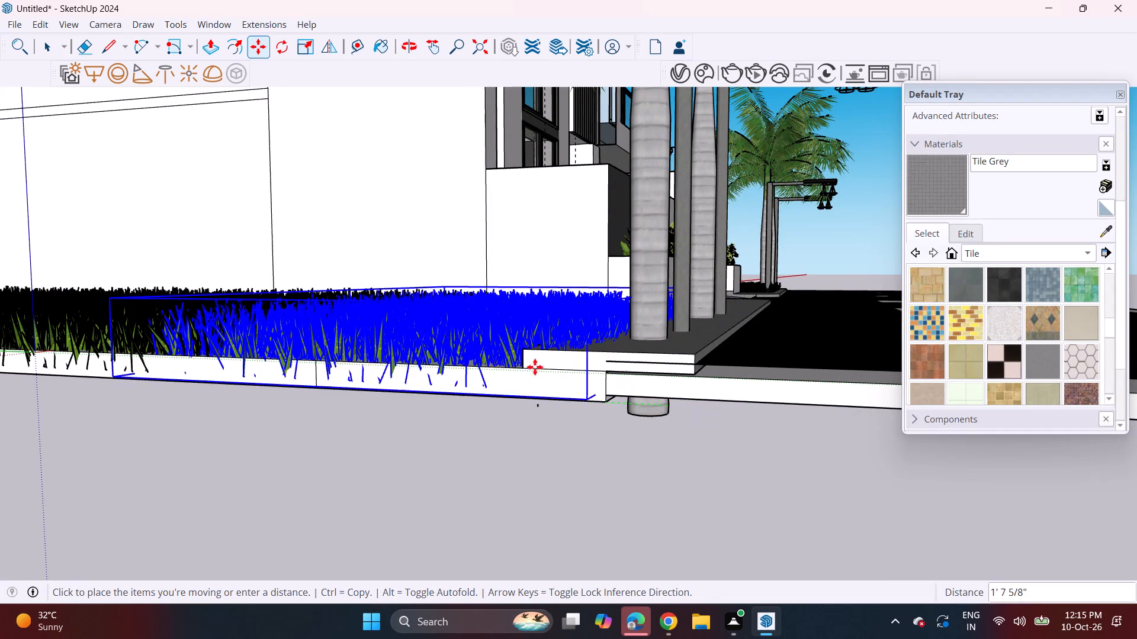
{"action": "left_click", "coordinate": [523, 409]}
Shift the left front grass patch about 1' 10" along the footpath toward the house, bringing it in from the road's end.
{"action": "middle_click_drag", "start_coordinate": [724, 331], "coordinate": [492, 426]}
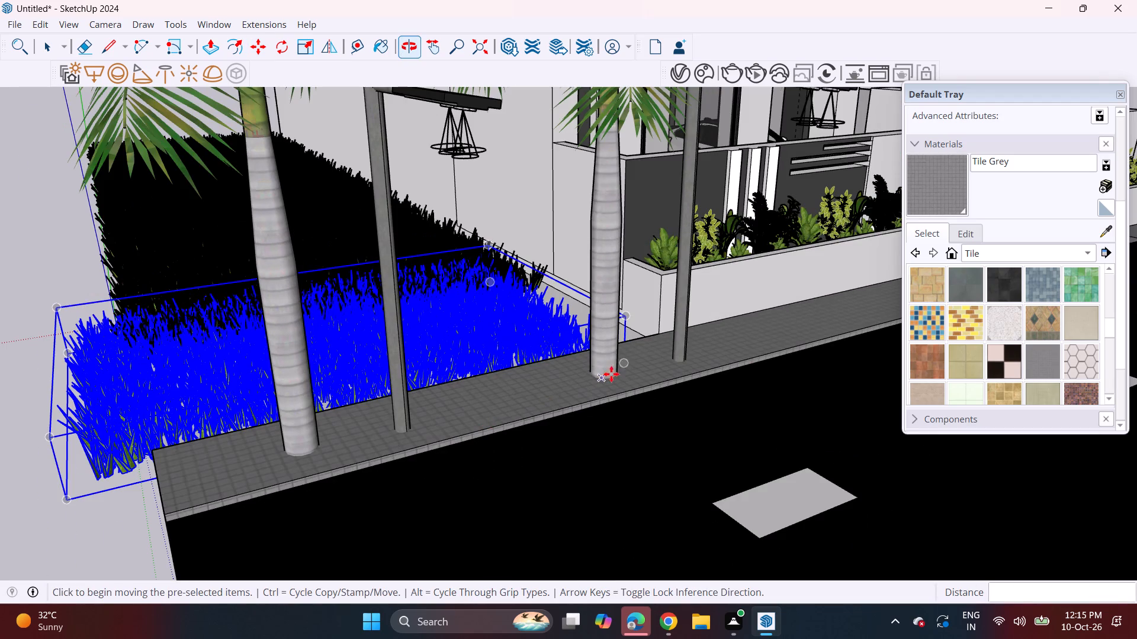
{"action": "left_click", "coordinate": [61, 493]}
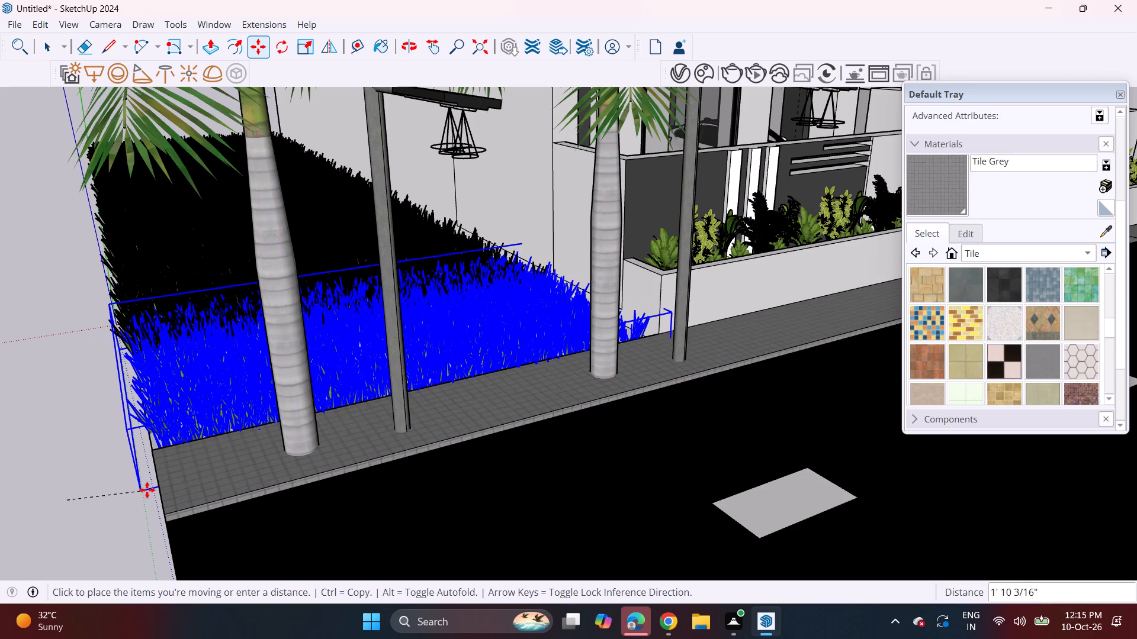
{"action": "left_click", "coordinate": [147, 490]}
Move the front grass patch on the house's right side back about 3' 4 9/16", clearing it off the footpath.
{"action": "middle_click_drag", "start_coordinate": [570, 448], "coordinate": [371, 402]}
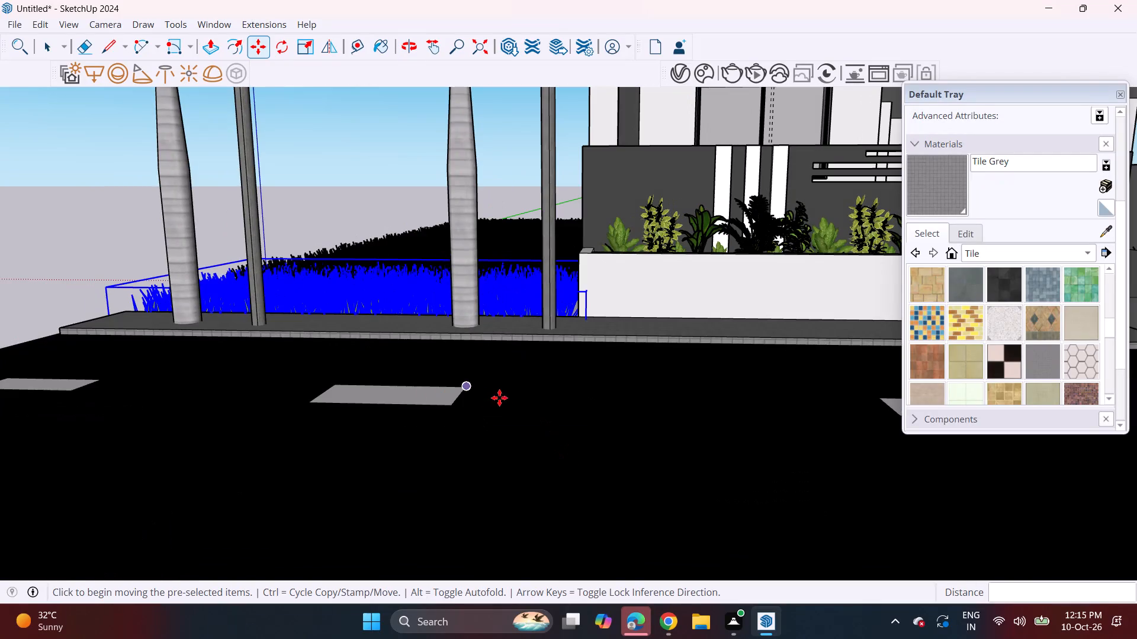
{"action": "scroll", "coordinate": [479, 395], "scroll_direction": "down", "scroll_amount": 3}
{"action": "middle_click_drag", "start_coordinate": [645, 390], "coordinate": [65, 380], "text": "shift"}
{"action": "middle_click_drag", "start_coordinate": [616, 345], "coordinate": [92, 342], "text": "shift"}
{"action": "middle_click_drag", "start_coordinate": [836, 370], "coordinate": [408, 425], "text": "shift"}
{"action": "key", "text": "space"}
{"action": "middle_click_drag", "start_coordinate": [500, 367], "coordinate": [500, 368]}
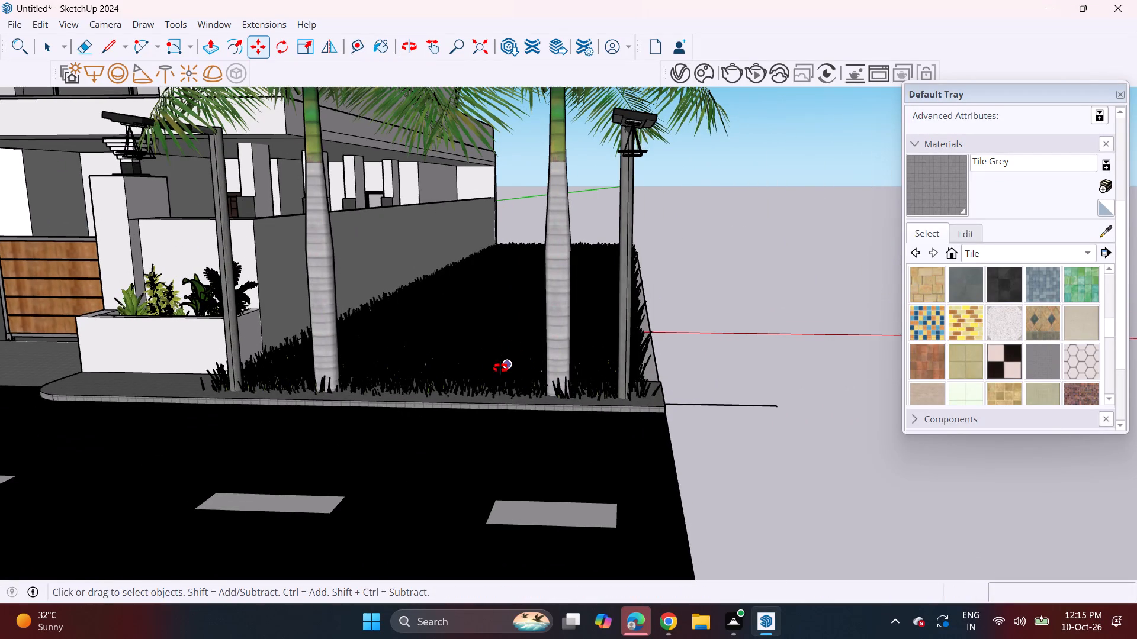
{"action": "middle_click_drag", "start_coordinate": [500, 368], "coordinate": [496, 398]}
{"action": "left_click", "coordinate": [497, 384]}
{"action": "middle_click_drag", "start_coordinate": [742, 402], "coordinate": [544, 369]}
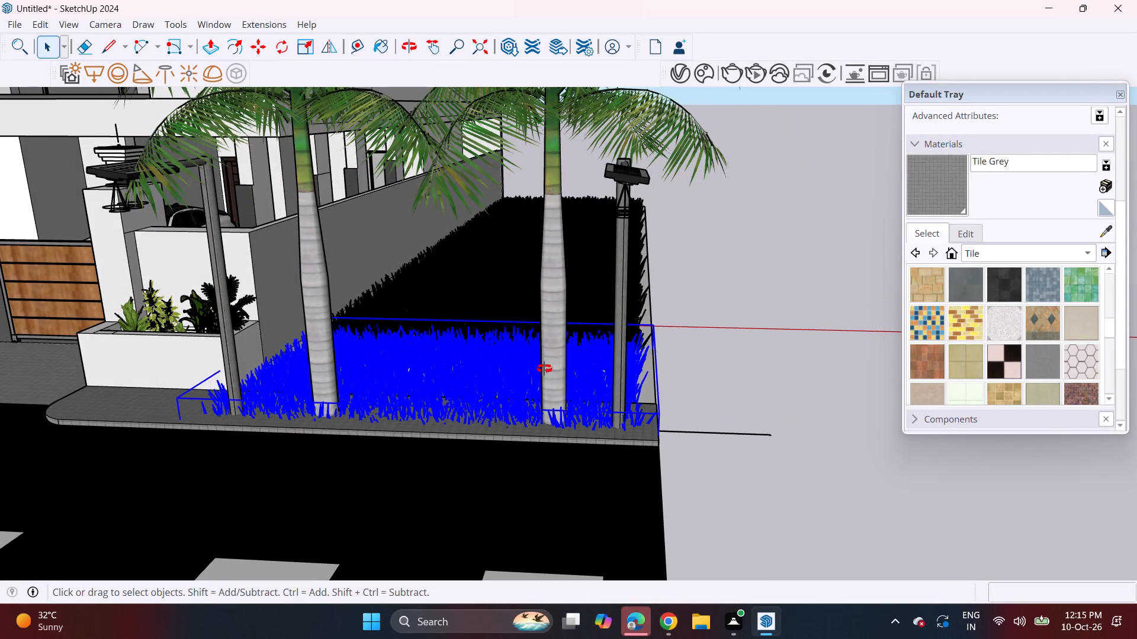
{"action": "middle_click_drag", "start_coordinate": [544, 369], "coordinate": [431, 360]}
{"action": "scroll", "coordinate": [303, 329], "scroll_direction": "up", "scroll_amount": 6}
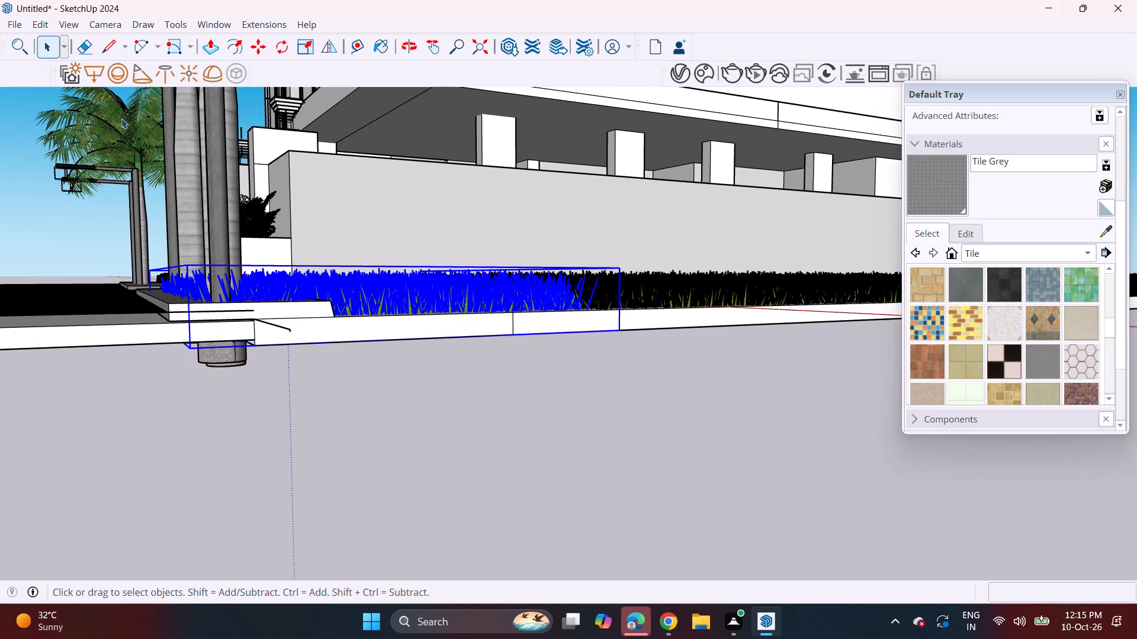
{"action": "left_click", "coordinate": [257, 48]}
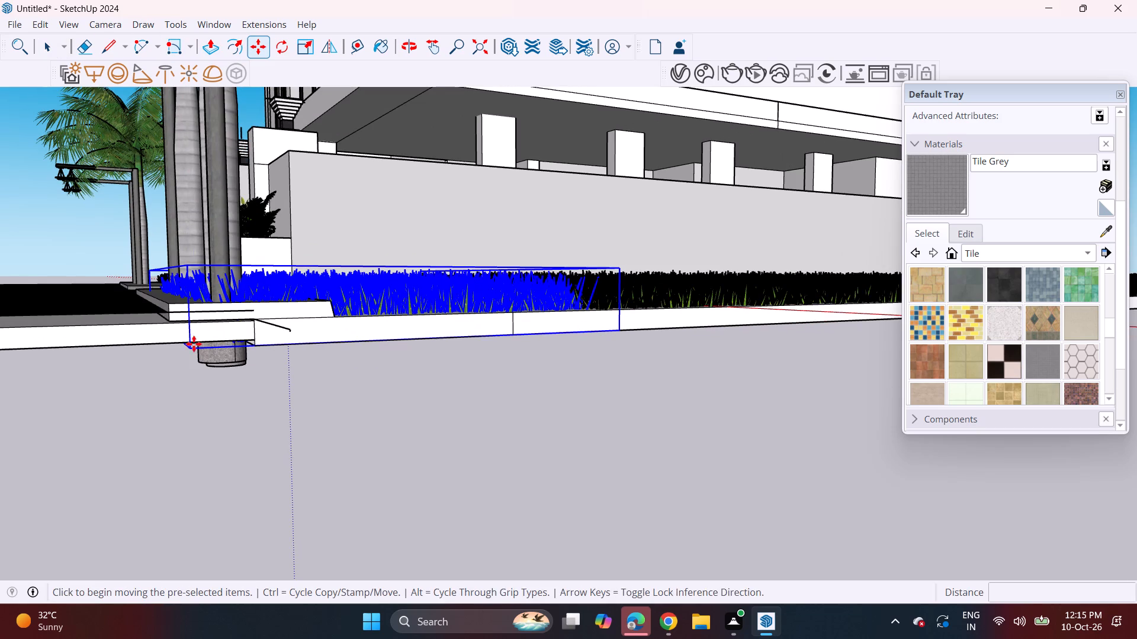
{"action": "left_click", "coordinate": [189, 351]}
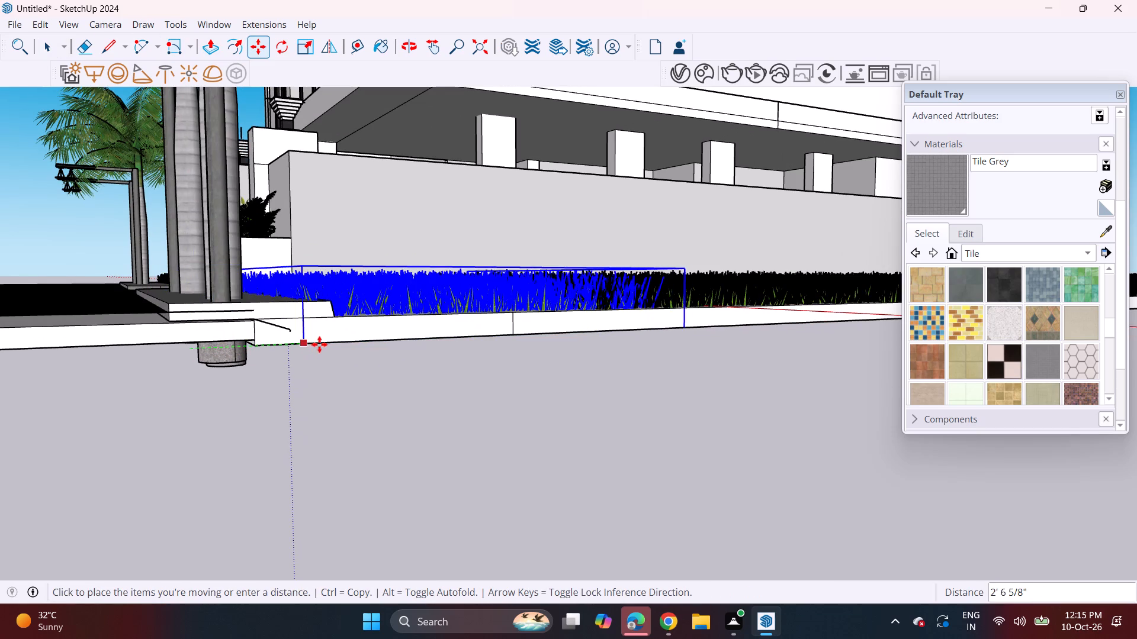
{"action": "left_click", "coordinate": [338, 345]}
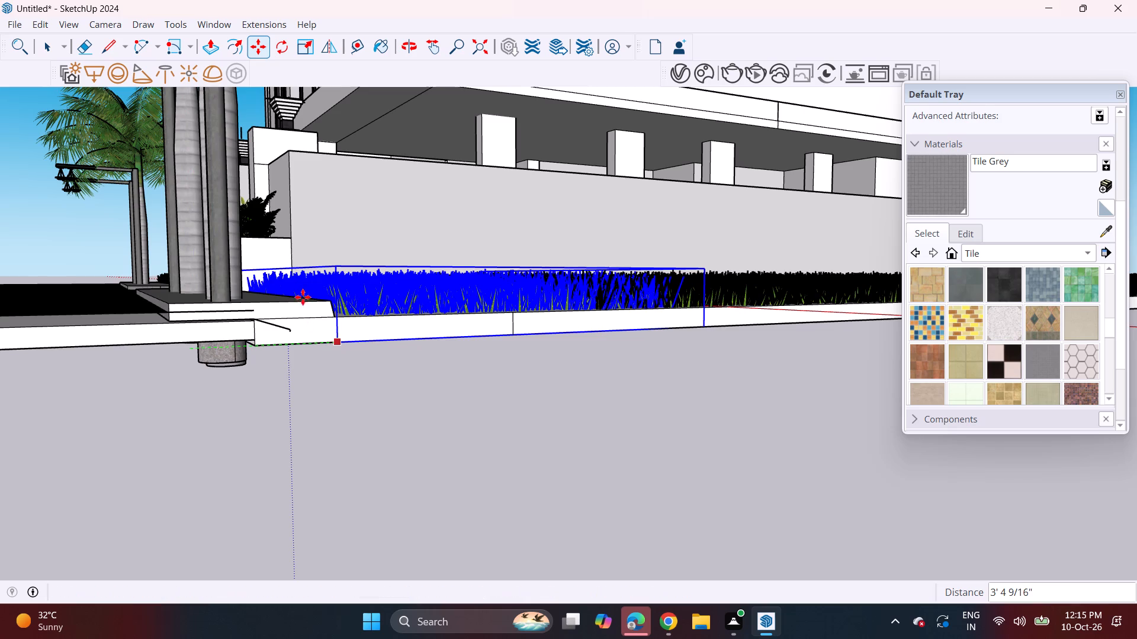
{"action": "middle_click_drag", "start_coordinate": [297, 294], "coordinate": [653, 331]}
{"action": "scroll", "coordinate": [599, 315], "scroll_direction": "down", "scroll_amount": 11}
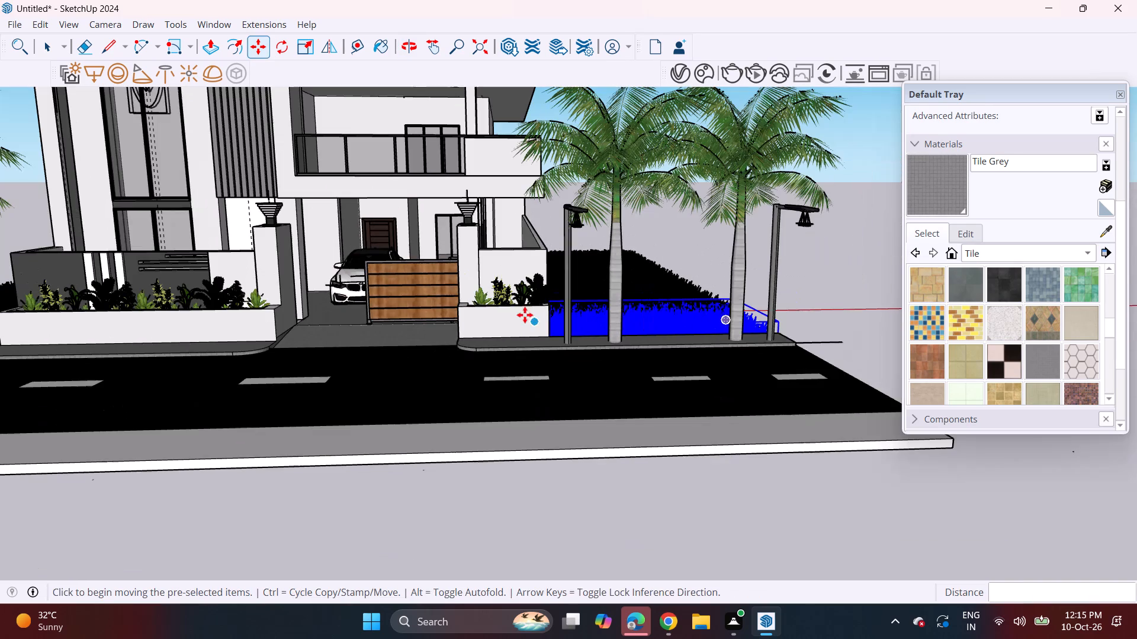
{"action": "key", "text": "space"}
{"action": "left_click", "coordinate": [833, 275]}
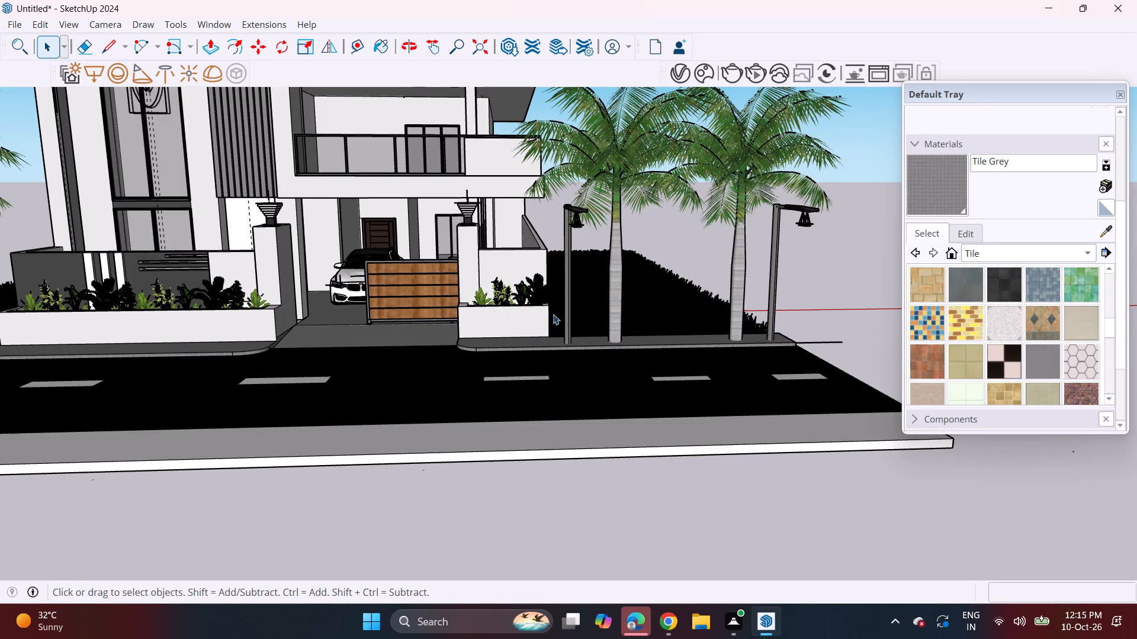
Copy the entire house scene about 74' 9" along the road, joining the copy's road end to the original's right road end.
{"action": "scroll", "coordinate": [510, 314], "scroll_direction": "down", "scroll_amount": 2}
{"action": "middle_click_drag", "start_coordinate": [495, 310], "coordinate": [615, 379], "text": "shift"}
{"action": "scroll", "coordinate": [586, 349], "scroll_direction": "down", "scroll_amount": 2}
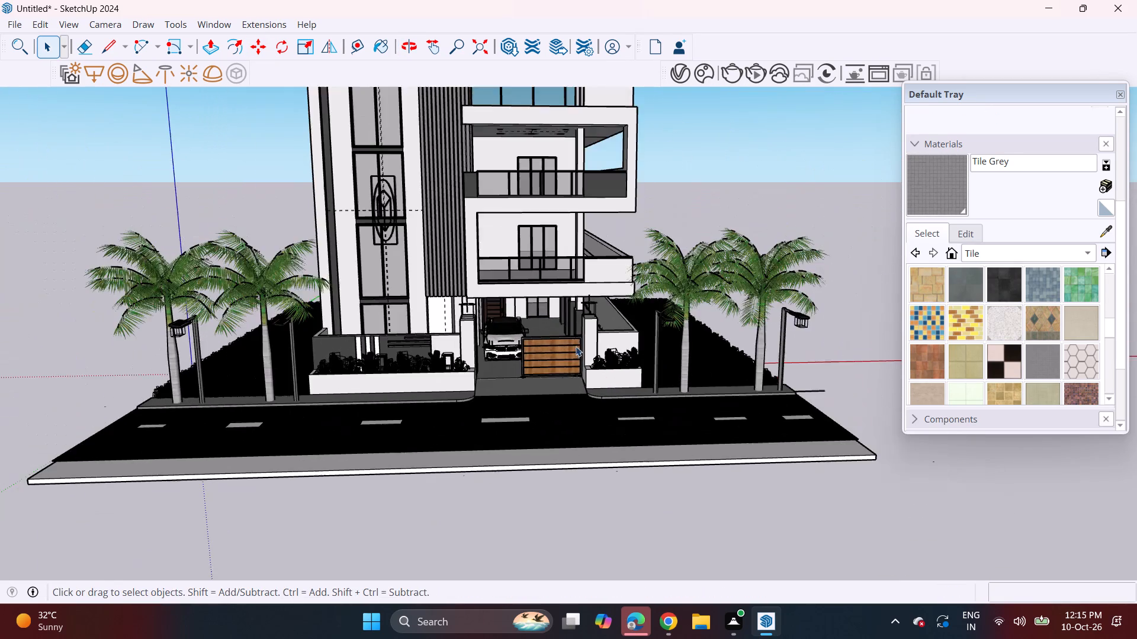
{"action": "scroll", "coordinate": [576, 346], "scroll_direction": "down", "scroll_amount": 4}
{"action": "middle_click_drag", "start_coordinate": [546, 358], "coordinate": [545, 325]}
{"action": "middle_click_drag", "start_coordinate": [541, 310], "coordinate": [555, 390], "text": "shift"}
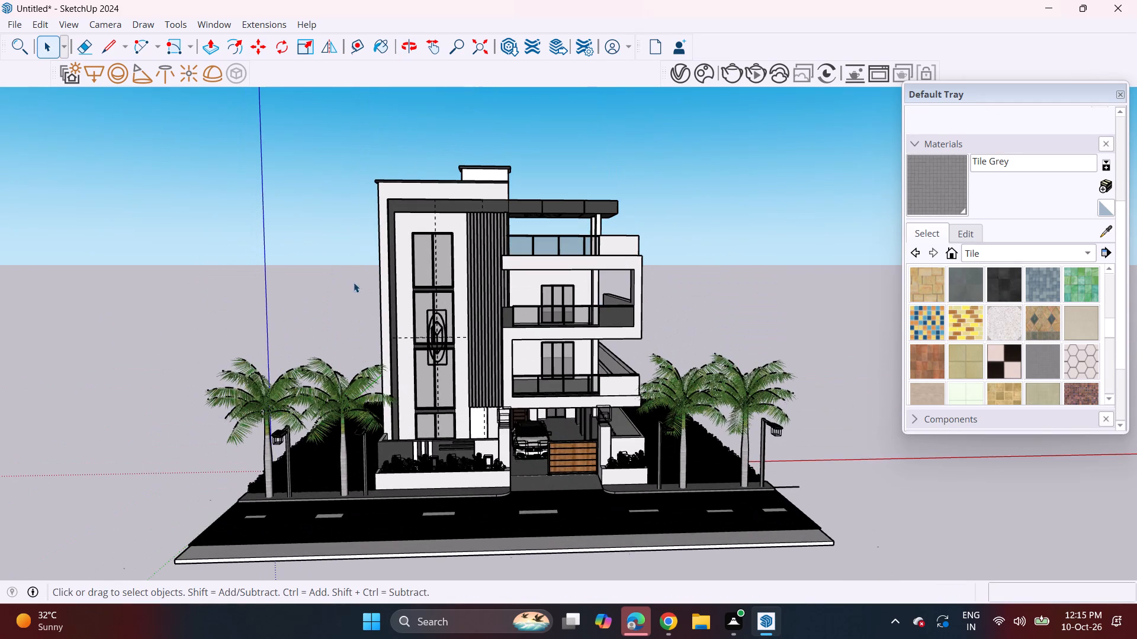
{"action": "scroll", "coordinate": [378, 290], "scroll_direction": "down", "scroll_amount": 3}
{"action": "left_click_drag", "start_coordinate": [200, 111], "coordinate": [322, 343]}
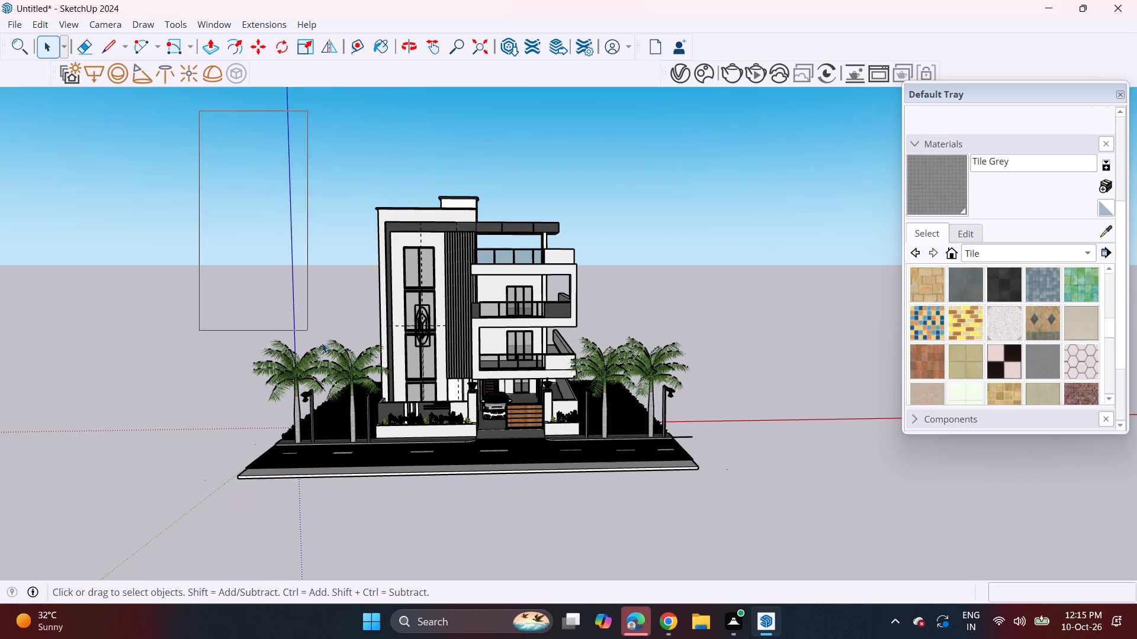
{"action": "left_click_drag", "start_coordinate": [322, 343], "coordinate": [741, 522]}
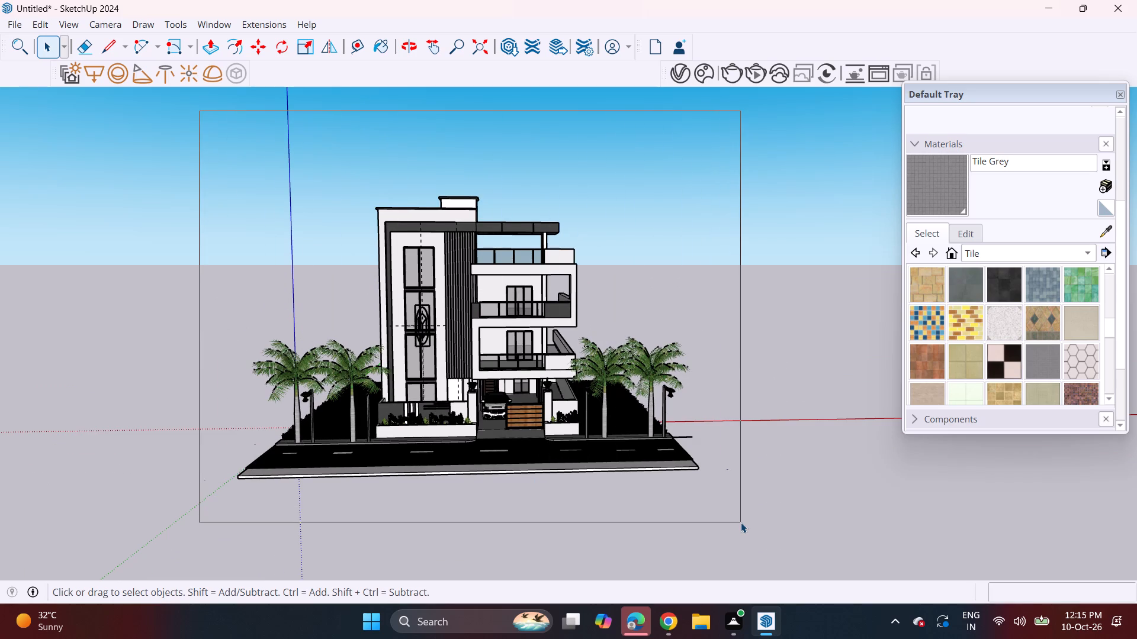
{"action": "scroll", "coordinate": [252, 490], "scroll_direction": "up", "scroll_amount": 4}
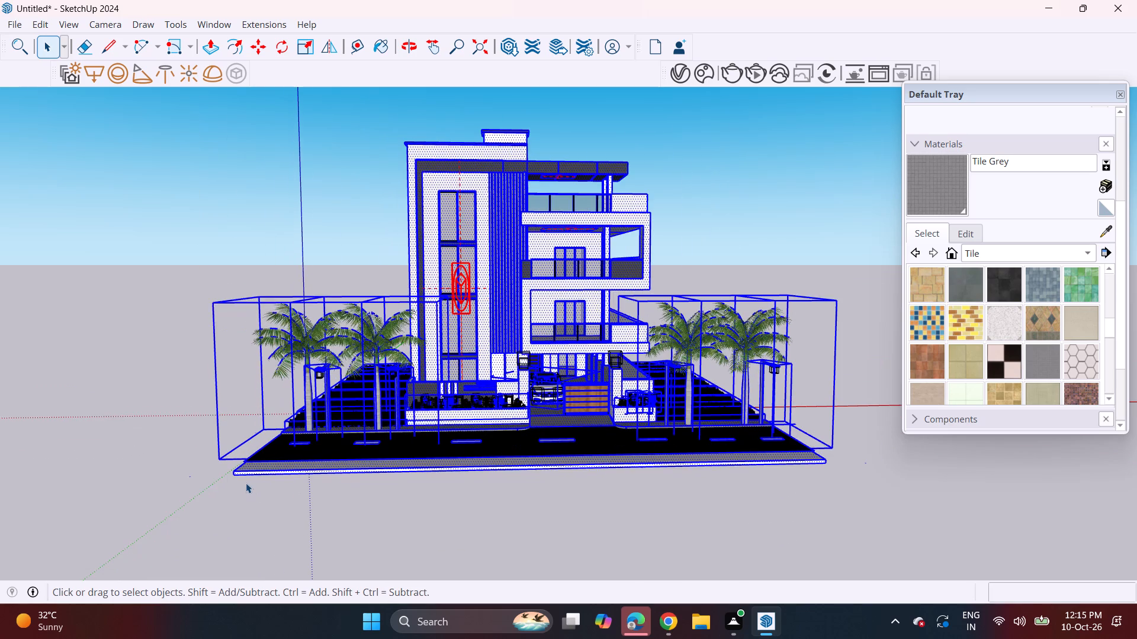
{"action": "scroll", "coordinate": [246, 483], "scroll_direction": "up", "scroll_amount": 5}
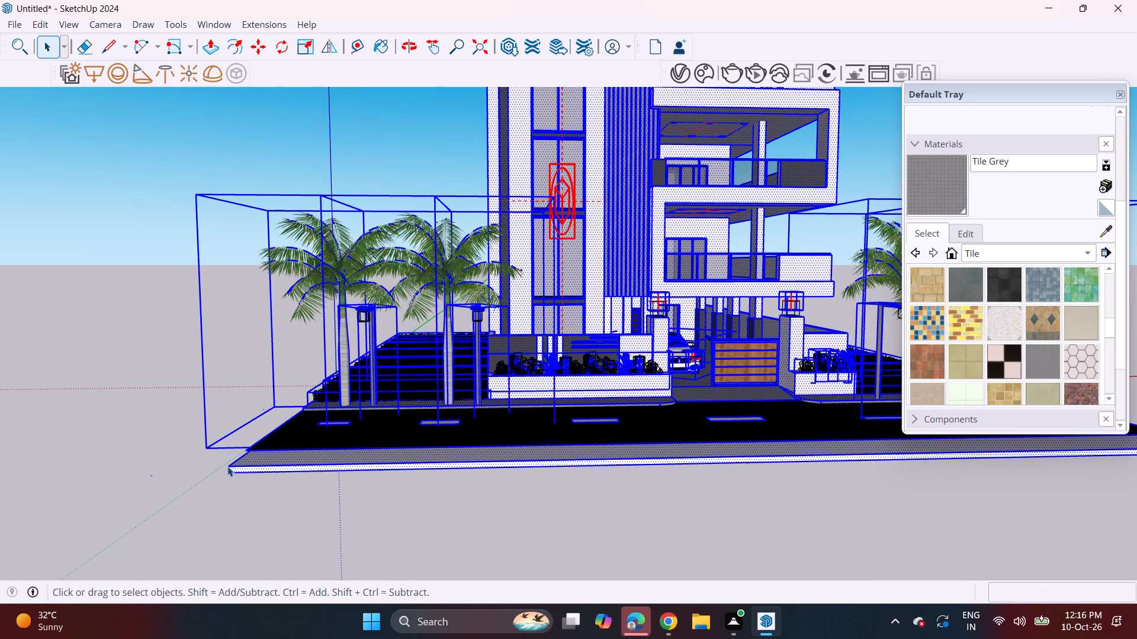
{"action": "key", "text": "m"}
{"action": "left_click", "coordinate": [229, 475]}
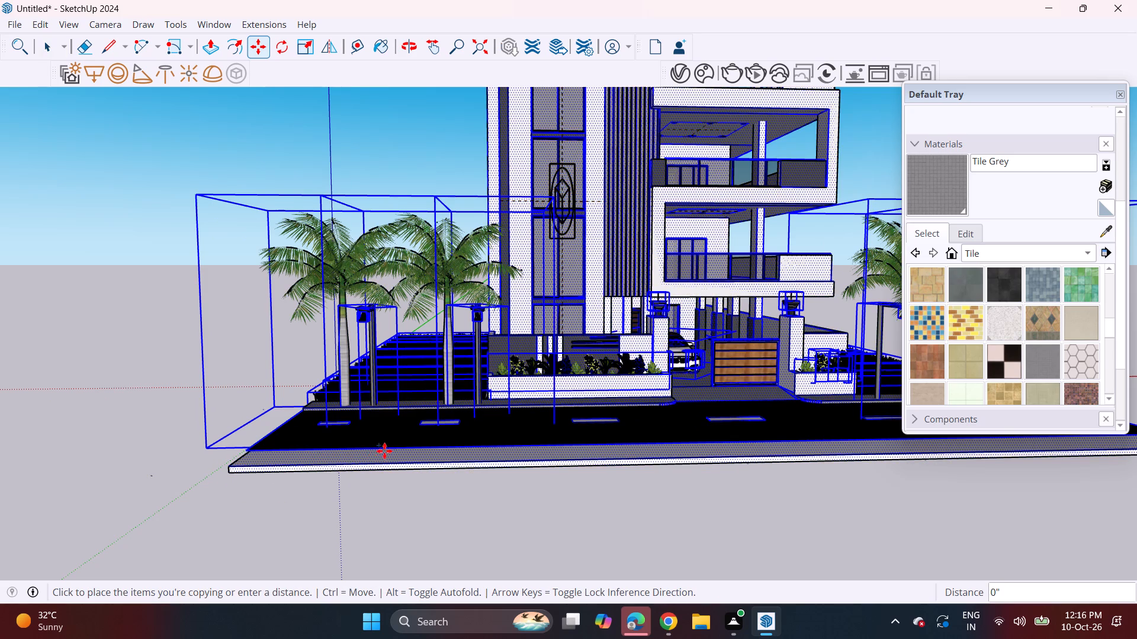
{"action": "scroll", "coordinate": [483, 434], "scroll_direction": "down", "scroll_amount": 4}
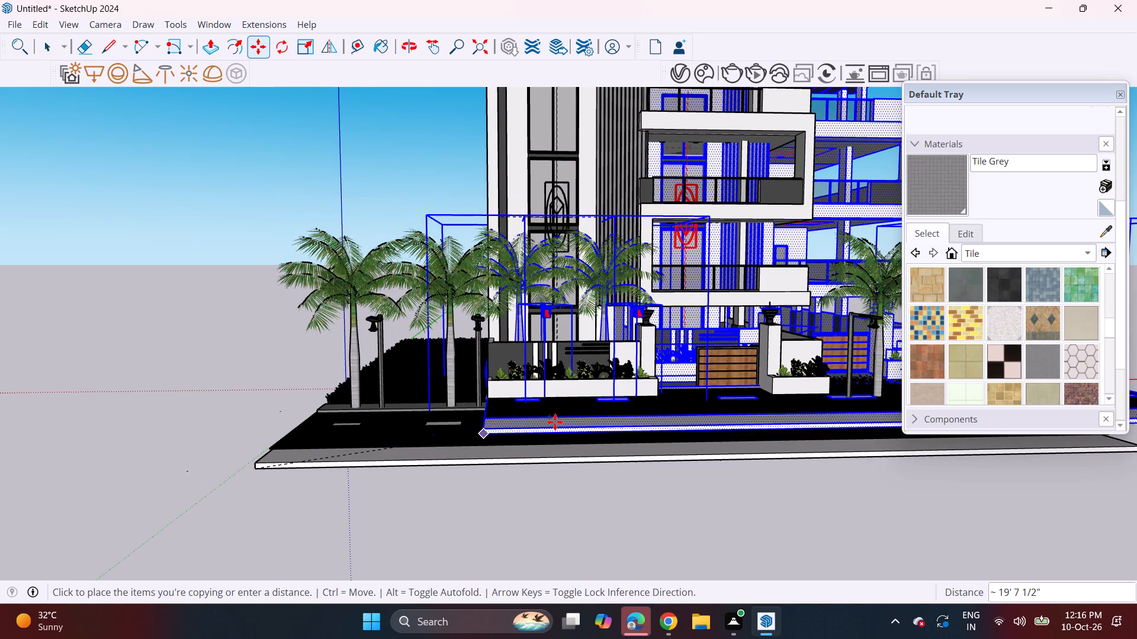
{"action": "middle_click_drag", "start_coordinate": [555, 422], "coordinate": [201, 396]}
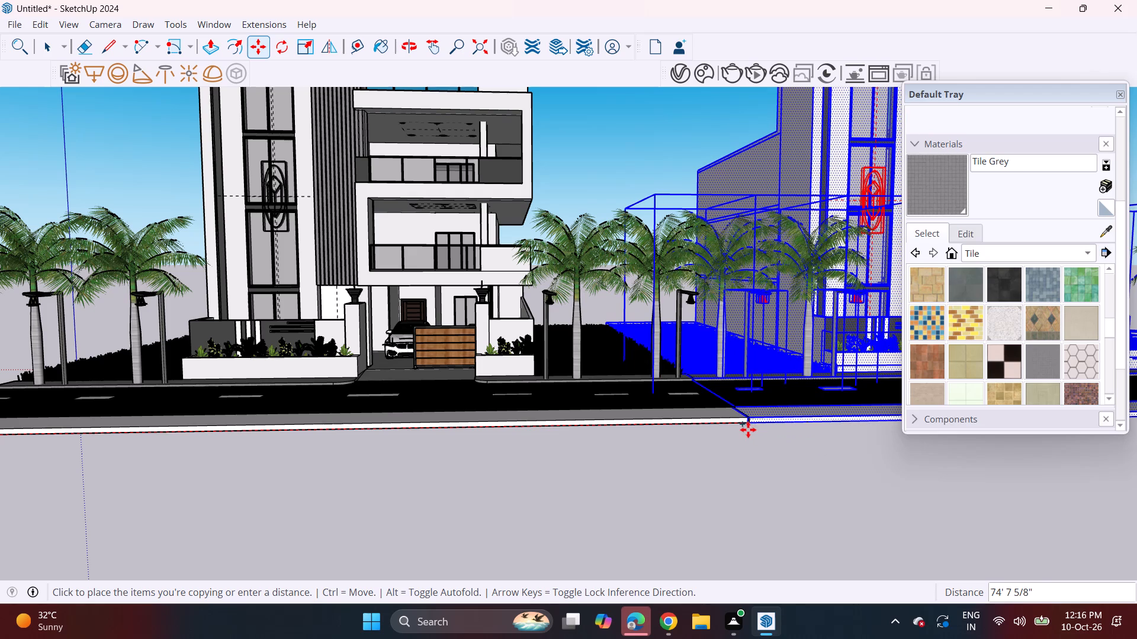
{"action": "scroll", "coordinate": [745, 425], "scroll_direction": "up", "scroll_amount": 18}
{"action": "scroll", "coordinate": [750, 412], "scroll_direction": "up", "scroll_amount": 9}
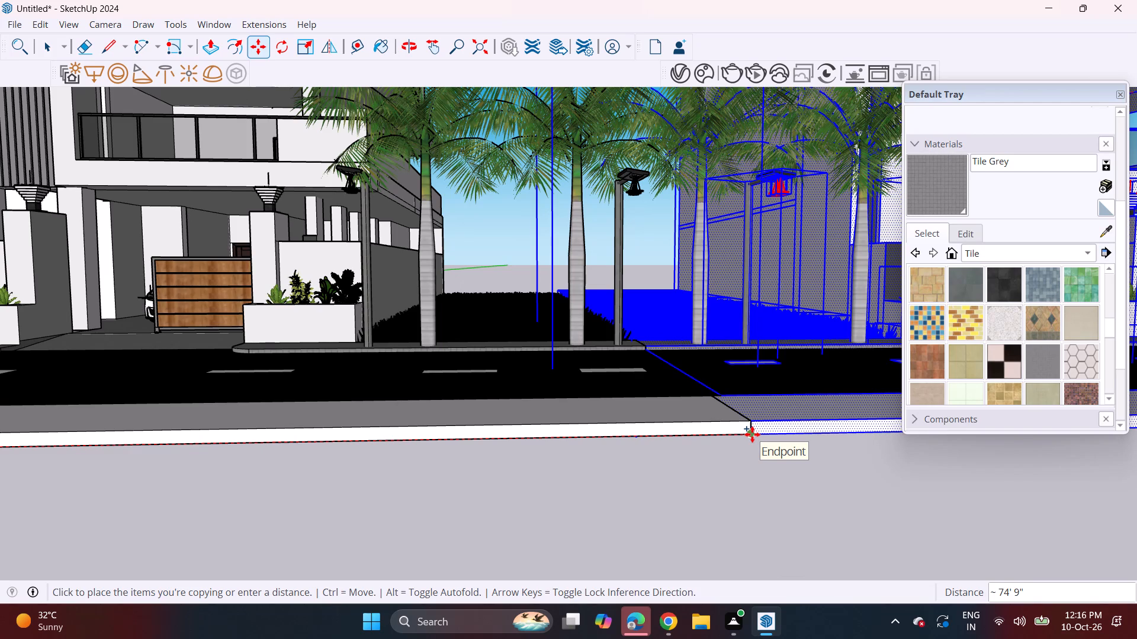
{"action": "left_click", "coordinate": [752, 434]}
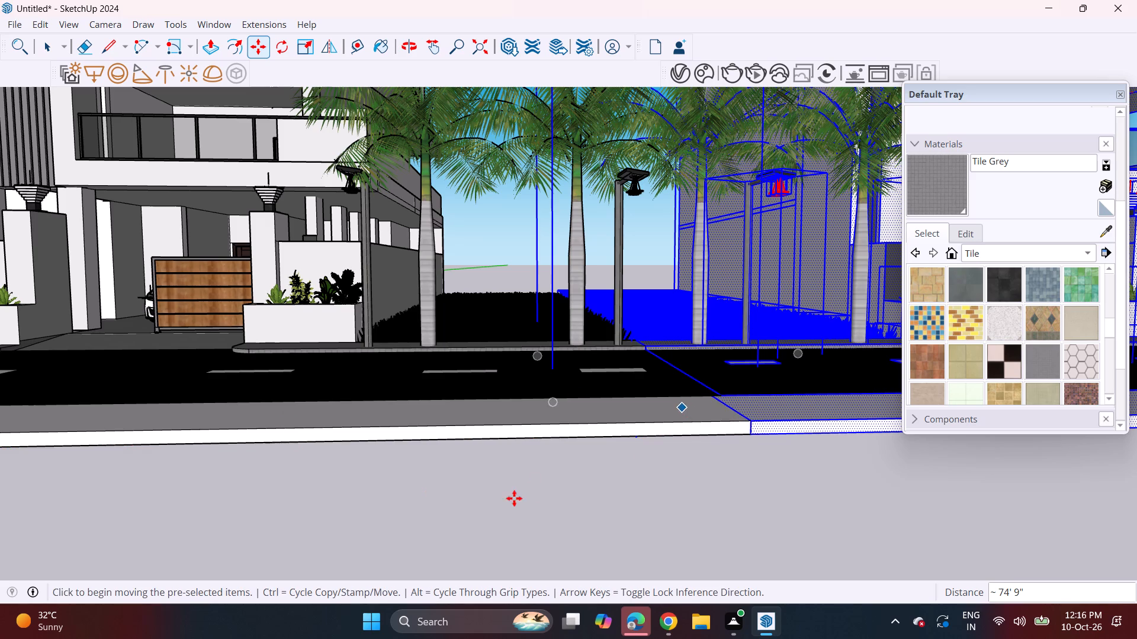
{"action": "key", "text": "space"}
{"action": "left_click", "coordinate": [611, 499]}
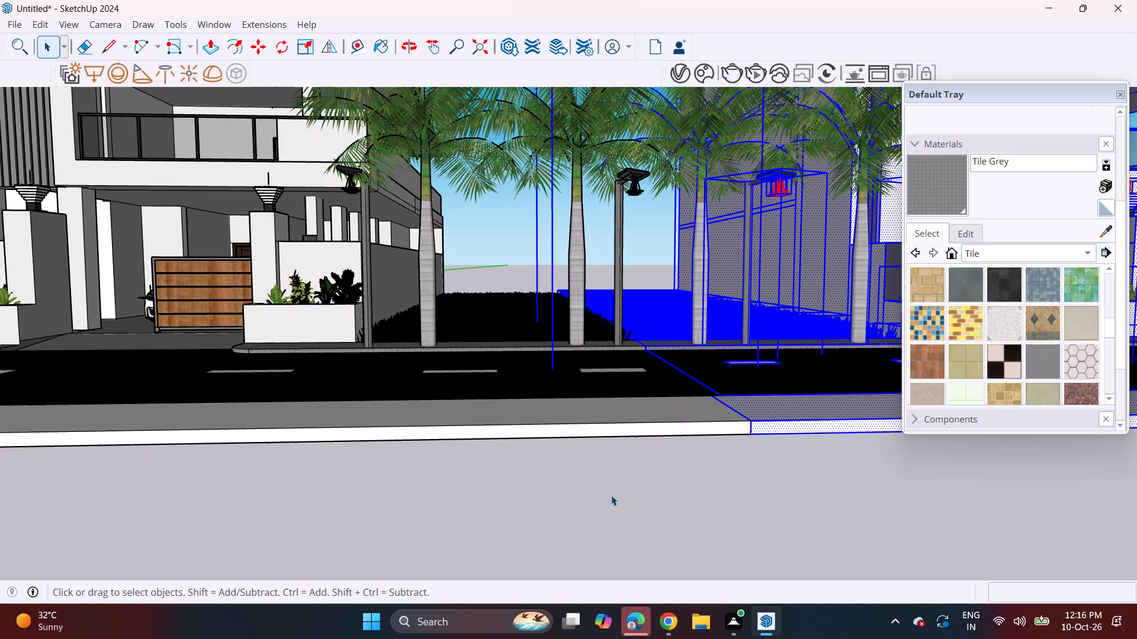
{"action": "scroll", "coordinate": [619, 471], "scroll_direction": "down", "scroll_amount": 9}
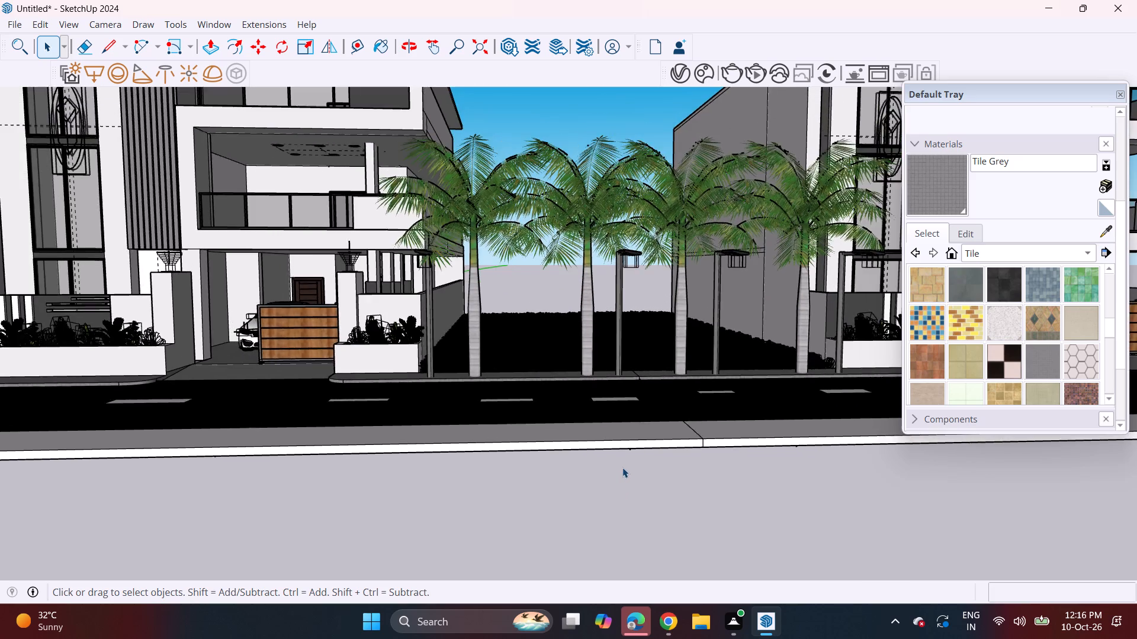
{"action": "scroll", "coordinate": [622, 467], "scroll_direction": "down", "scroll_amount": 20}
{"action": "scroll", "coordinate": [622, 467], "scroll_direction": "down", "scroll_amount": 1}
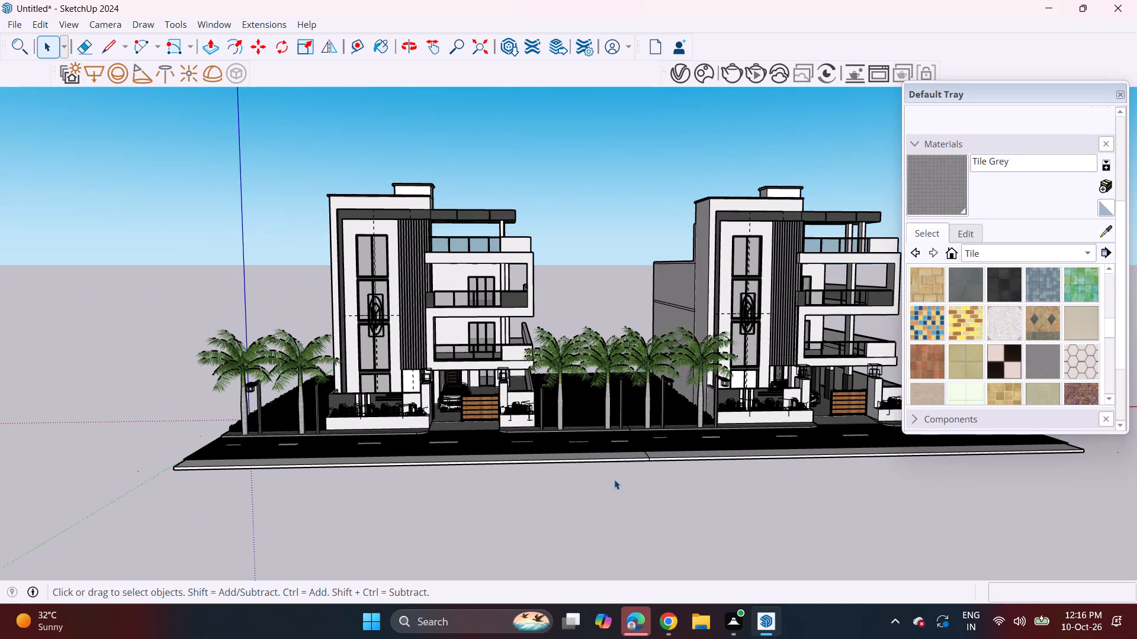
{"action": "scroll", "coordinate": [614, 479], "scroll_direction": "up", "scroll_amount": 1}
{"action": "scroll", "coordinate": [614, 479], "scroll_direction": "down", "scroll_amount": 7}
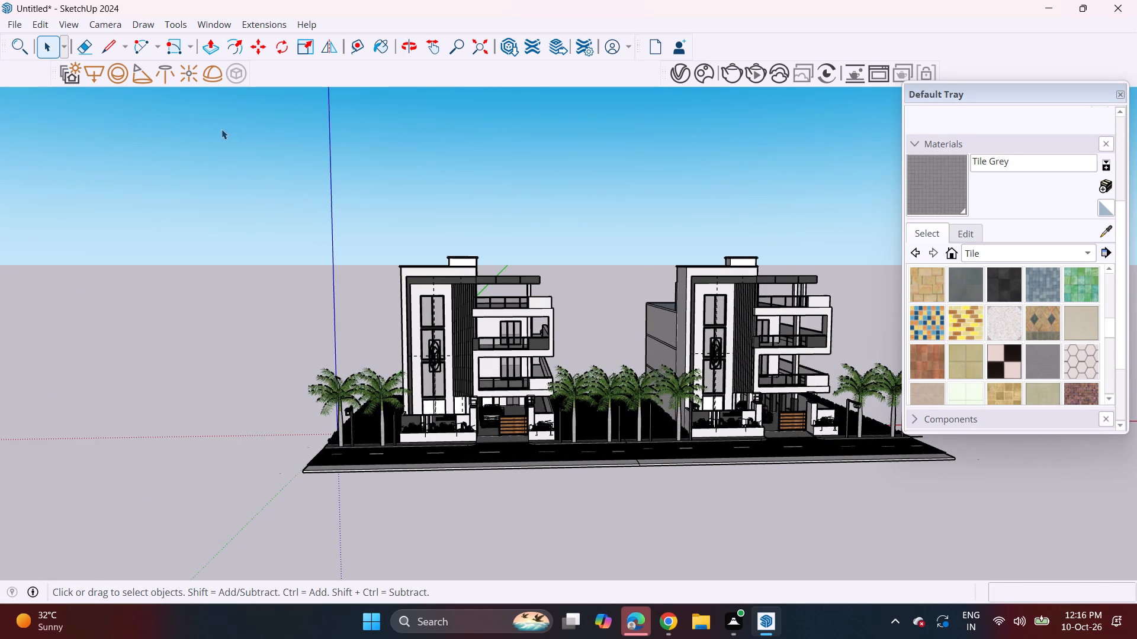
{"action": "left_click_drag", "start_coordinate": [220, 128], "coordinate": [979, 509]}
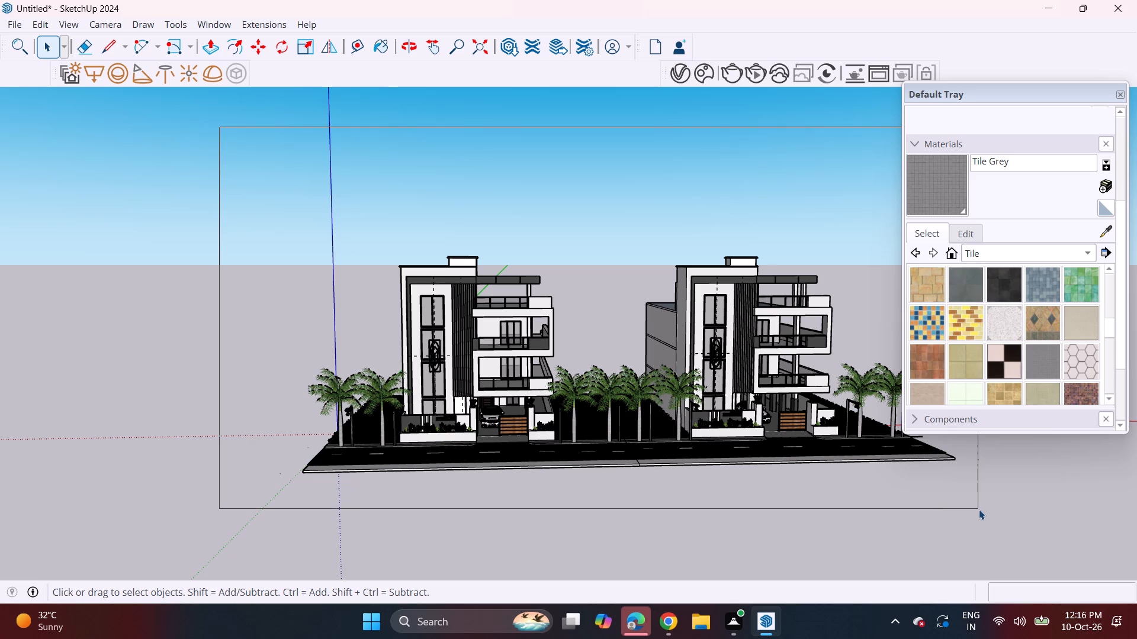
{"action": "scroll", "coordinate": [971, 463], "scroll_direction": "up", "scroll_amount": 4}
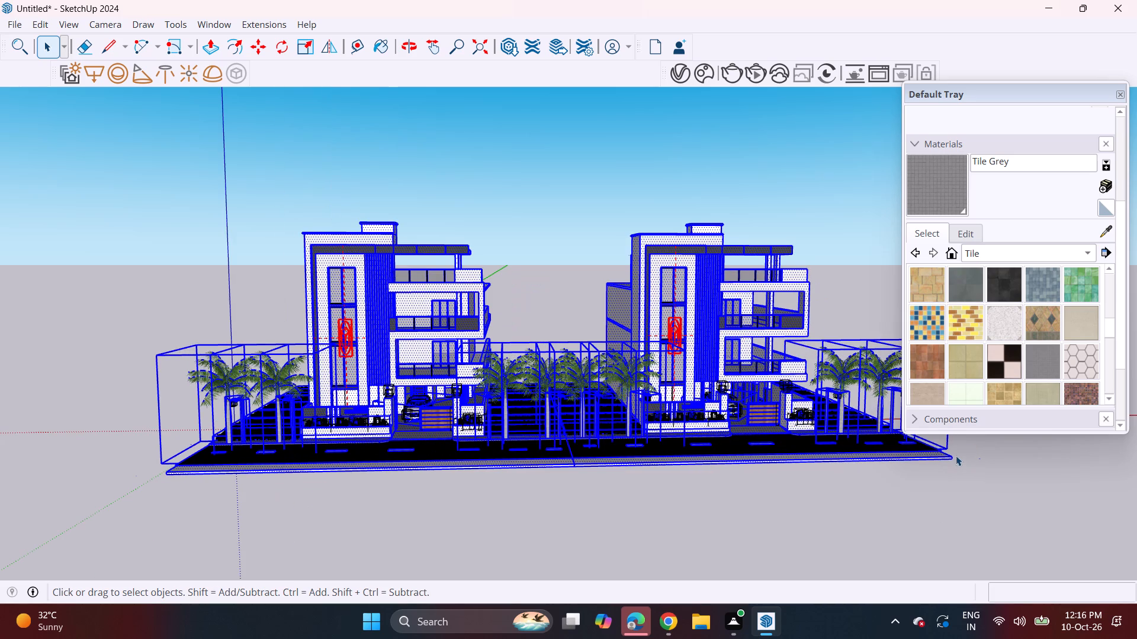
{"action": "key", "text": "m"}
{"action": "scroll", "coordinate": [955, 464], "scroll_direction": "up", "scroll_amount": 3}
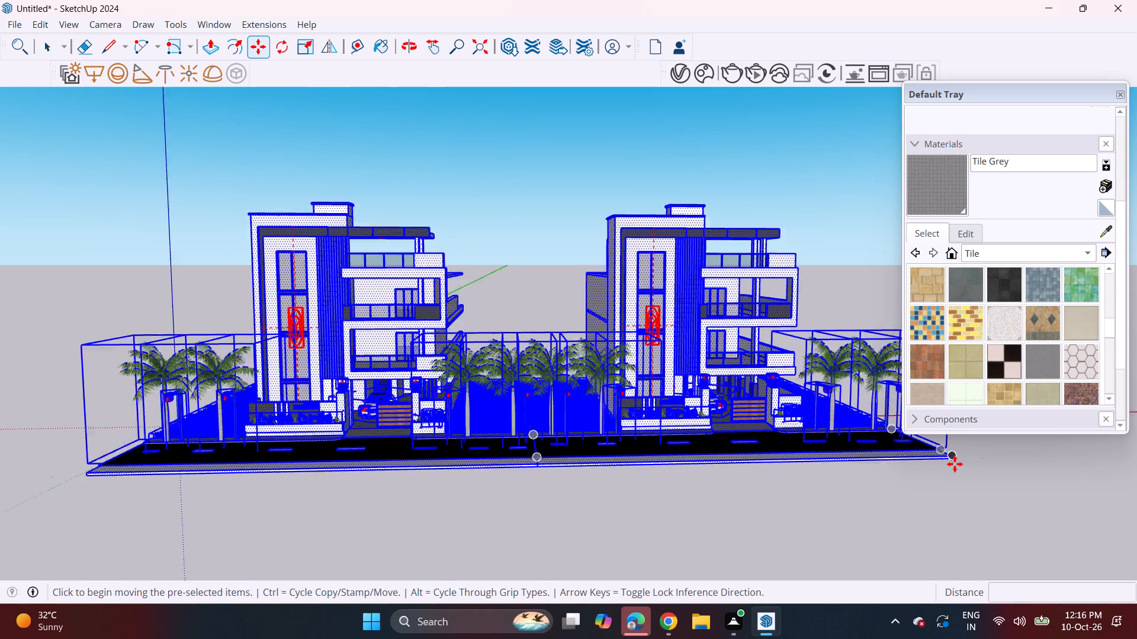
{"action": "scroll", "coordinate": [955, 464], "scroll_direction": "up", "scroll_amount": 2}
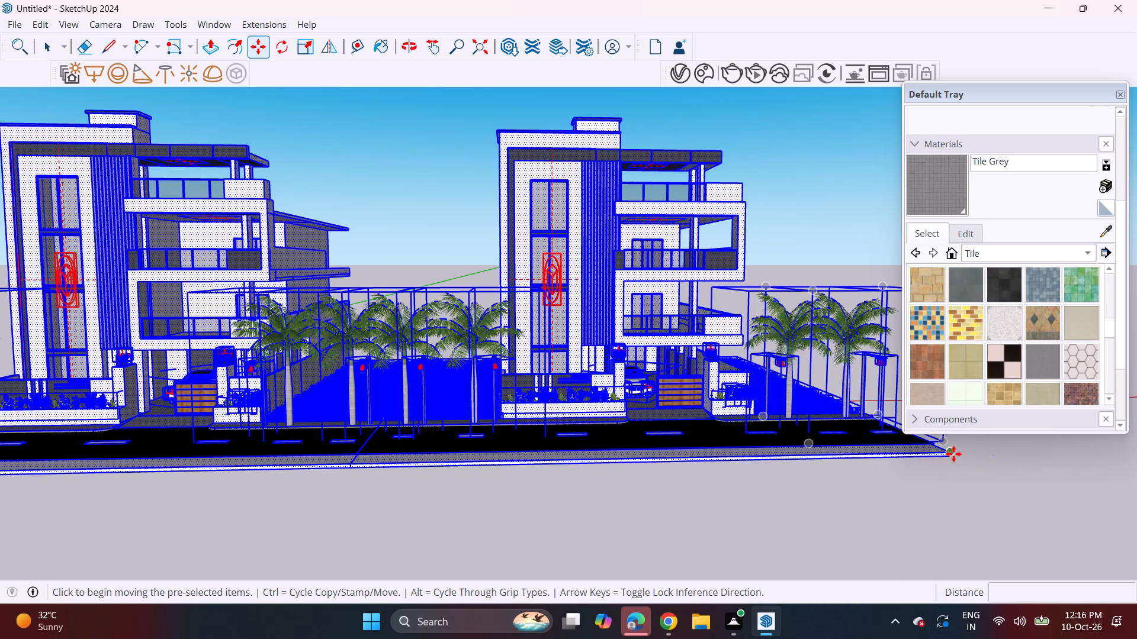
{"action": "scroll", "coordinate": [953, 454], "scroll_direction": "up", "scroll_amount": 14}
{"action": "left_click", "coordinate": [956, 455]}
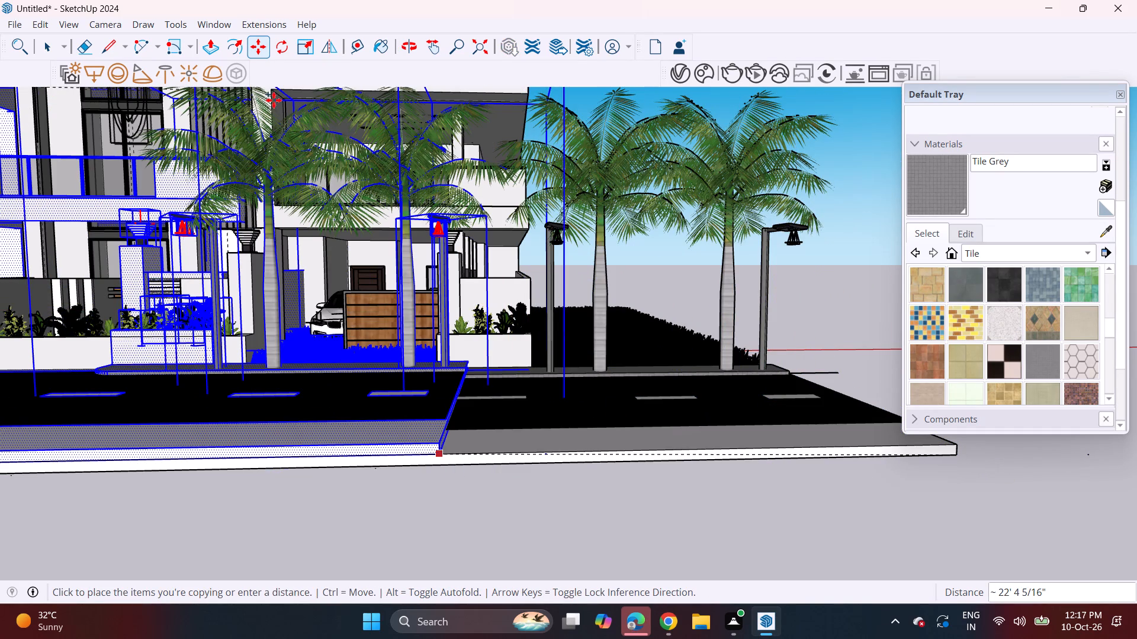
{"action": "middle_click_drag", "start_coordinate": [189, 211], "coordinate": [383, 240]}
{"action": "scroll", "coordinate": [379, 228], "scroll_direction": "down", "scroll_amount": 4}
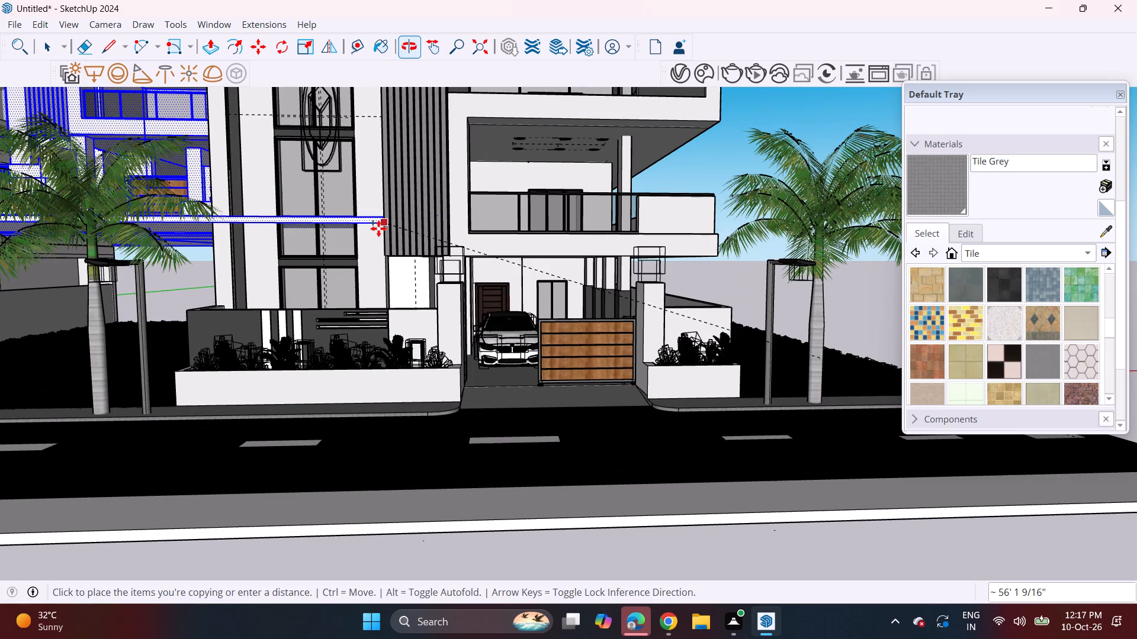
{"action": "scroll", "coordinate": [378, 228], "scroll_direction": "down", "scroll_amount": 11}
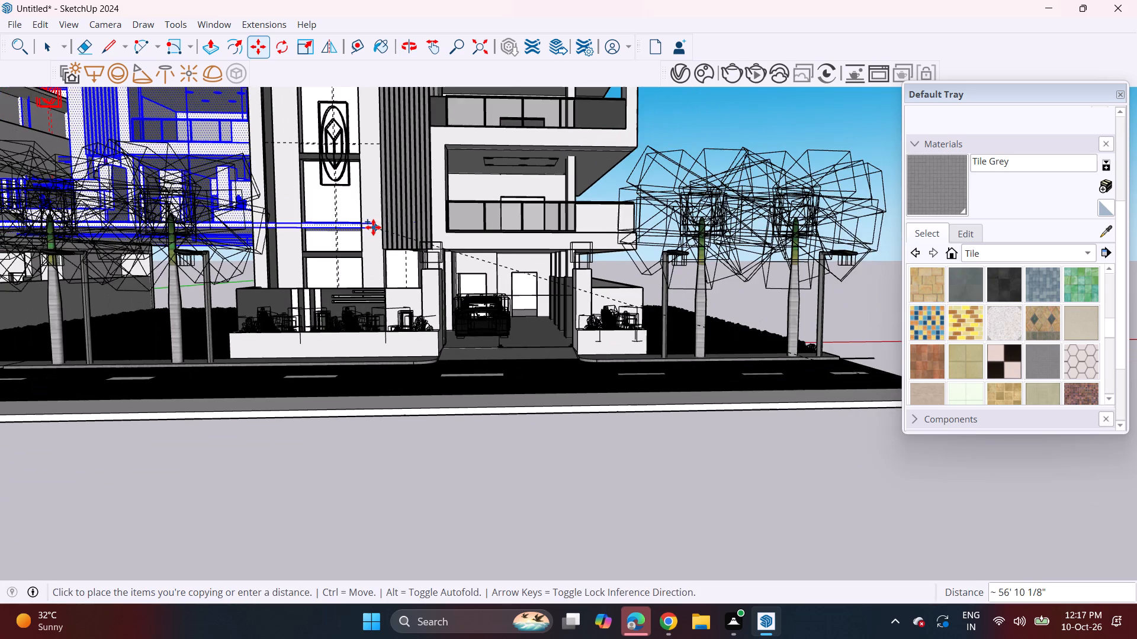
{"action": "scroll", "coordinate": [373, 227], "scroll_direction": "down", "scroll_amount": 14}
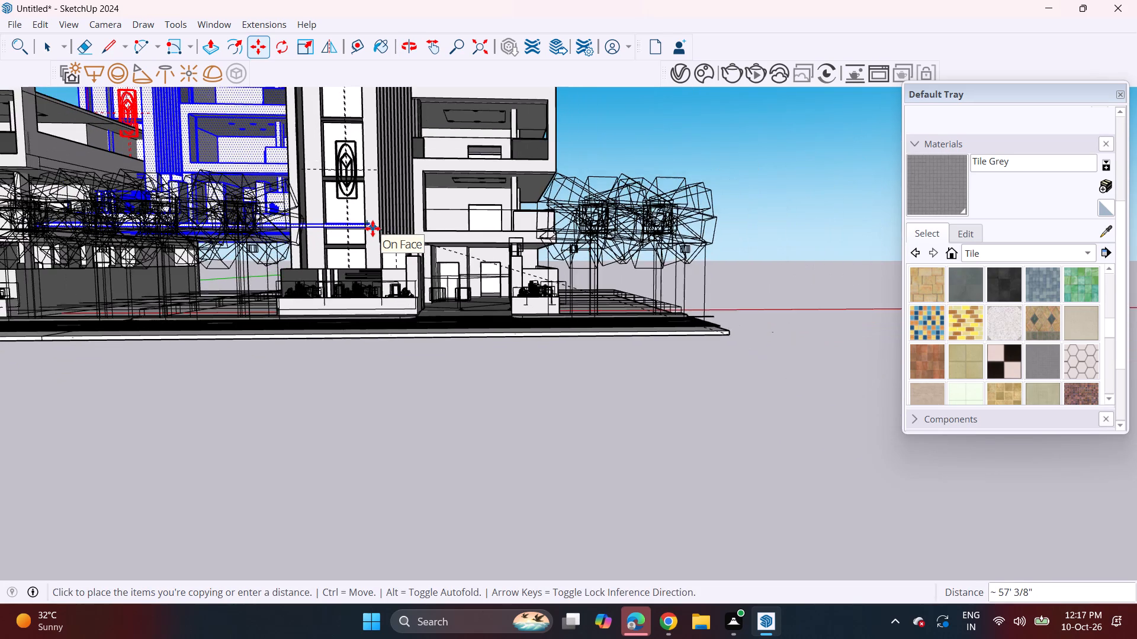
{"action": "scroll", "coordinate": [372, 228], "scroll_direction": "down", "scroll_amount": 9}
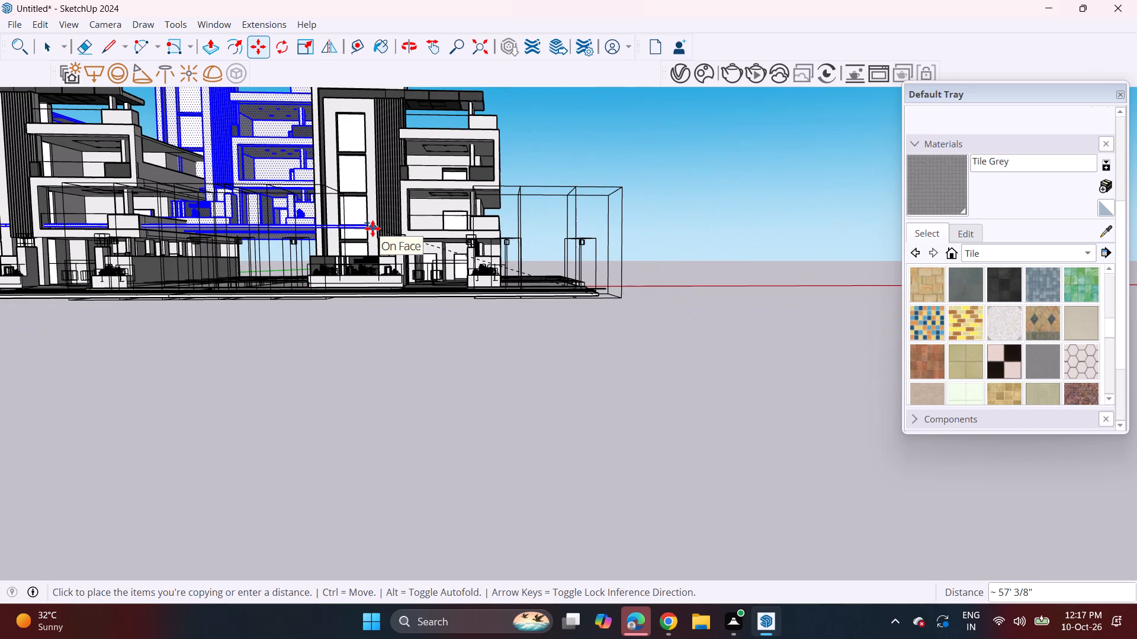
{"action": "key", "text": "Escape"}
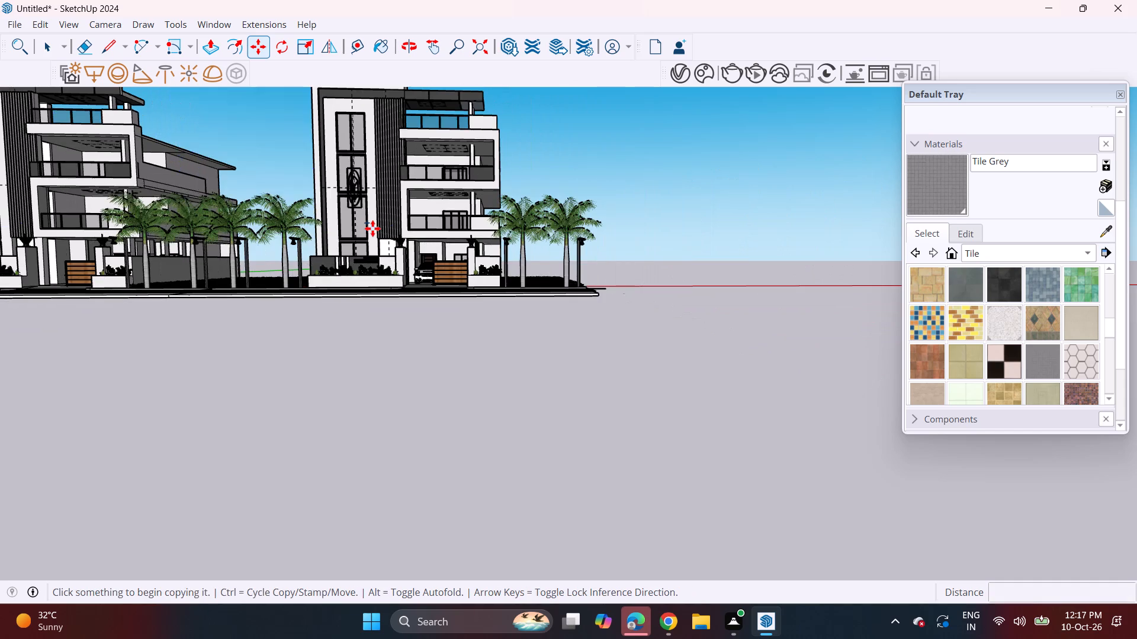
Copy the entire two-house scene about 149' 6" along the road toward the left, joining the copy's right road end to the original's left end.
{"action": "scroll", "coordinate": [310, 258], "scroll_direction": "down", "scroll_amount": 5}
{"action": "middle_click_drag", "start_coordinate": [259, 263], "coordinate": [260, 265]}
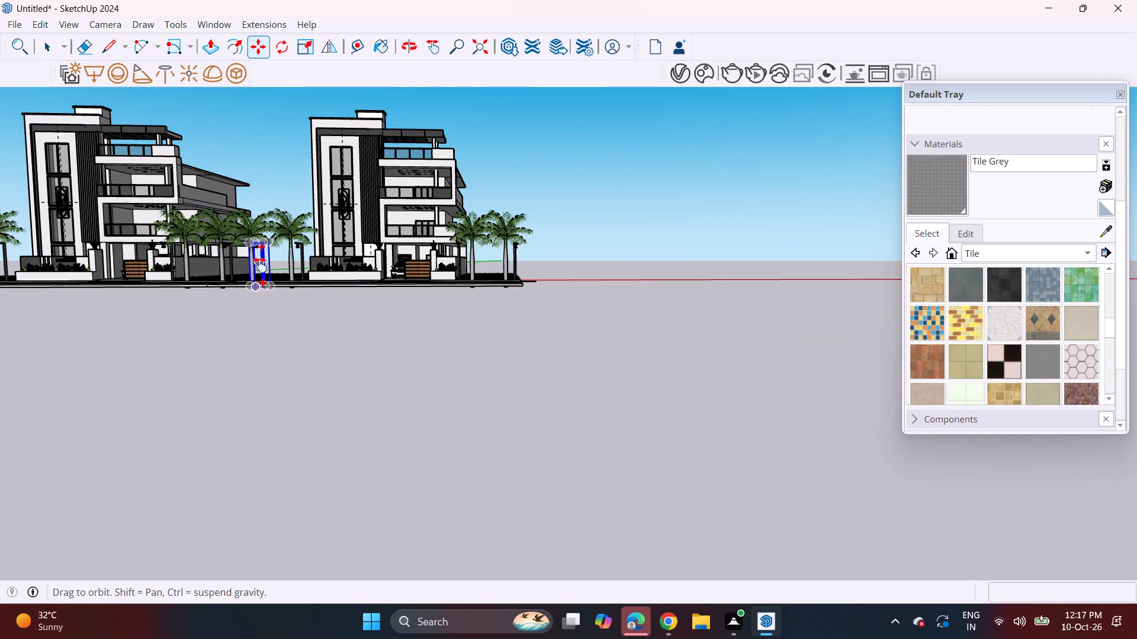
{"action": "middle_click_drag", "start_coordinate": [260, 265], "coordinate": [470, 321]}
{"action": "key", "text": "space"}
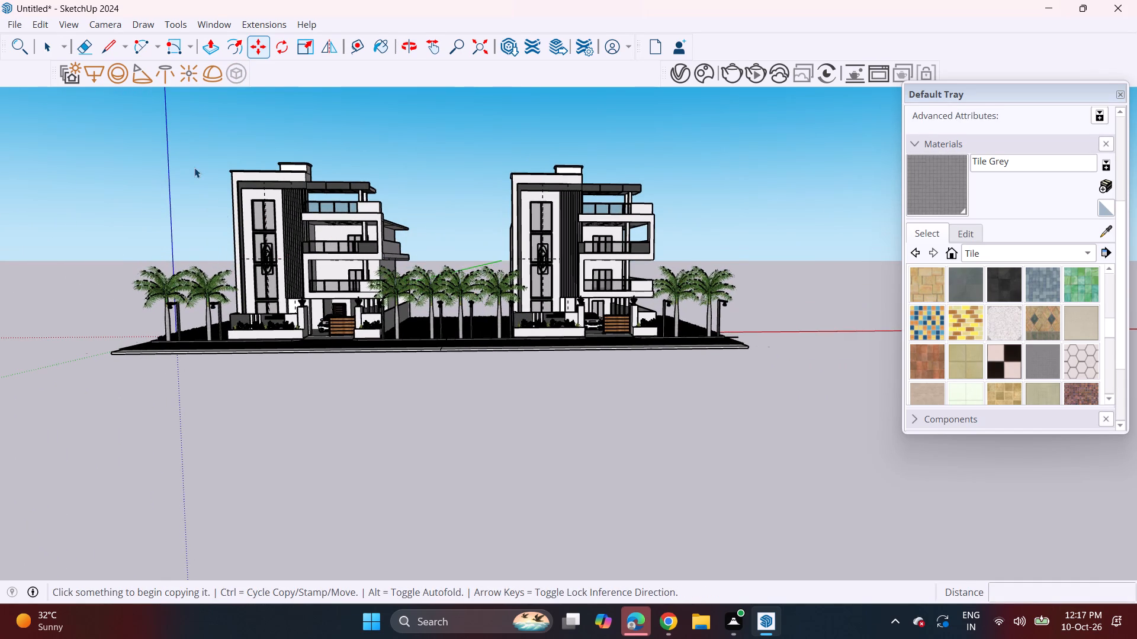
{"action": "left_click_drag", "start_coordinate": [95, 96], "coordinate": [319, 209]}
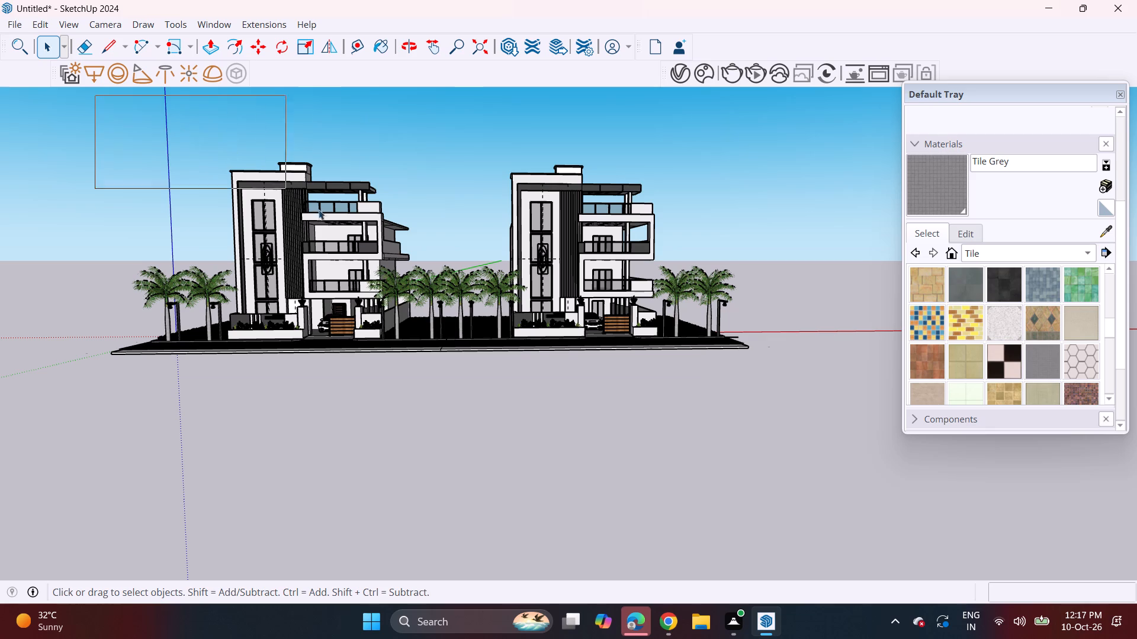
{"action": "left_click_drag", "start_coordinate": [319, 209], "coordinate": [785, 416]}
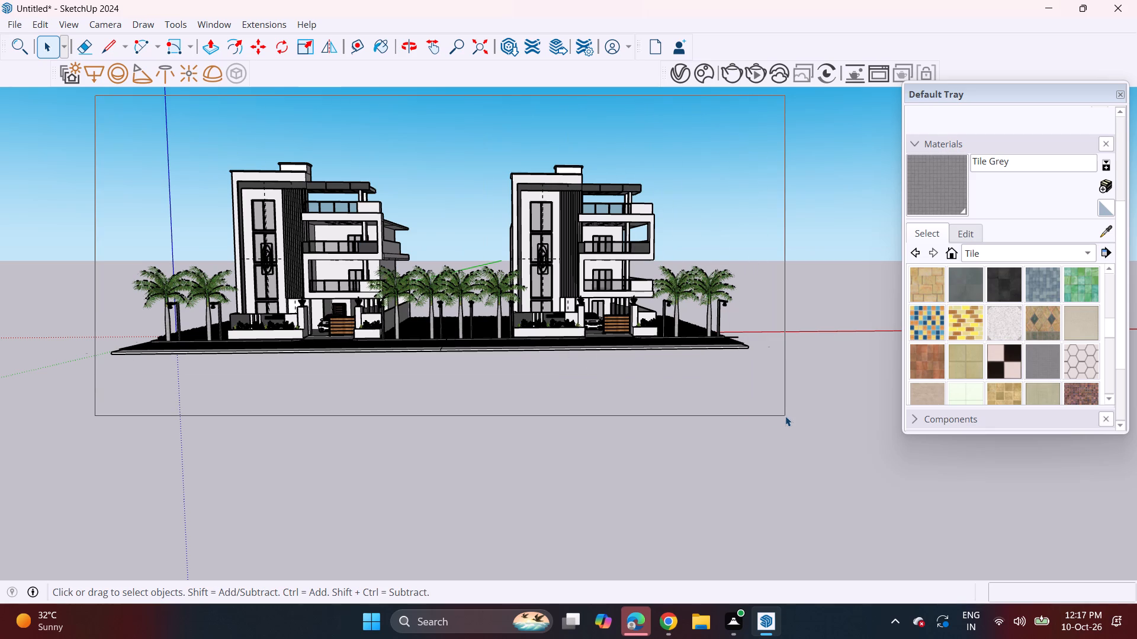
{"action": "scroll", "coordinate": [785, 362], "scroll_direction": "up", "scroll_amount": 2}
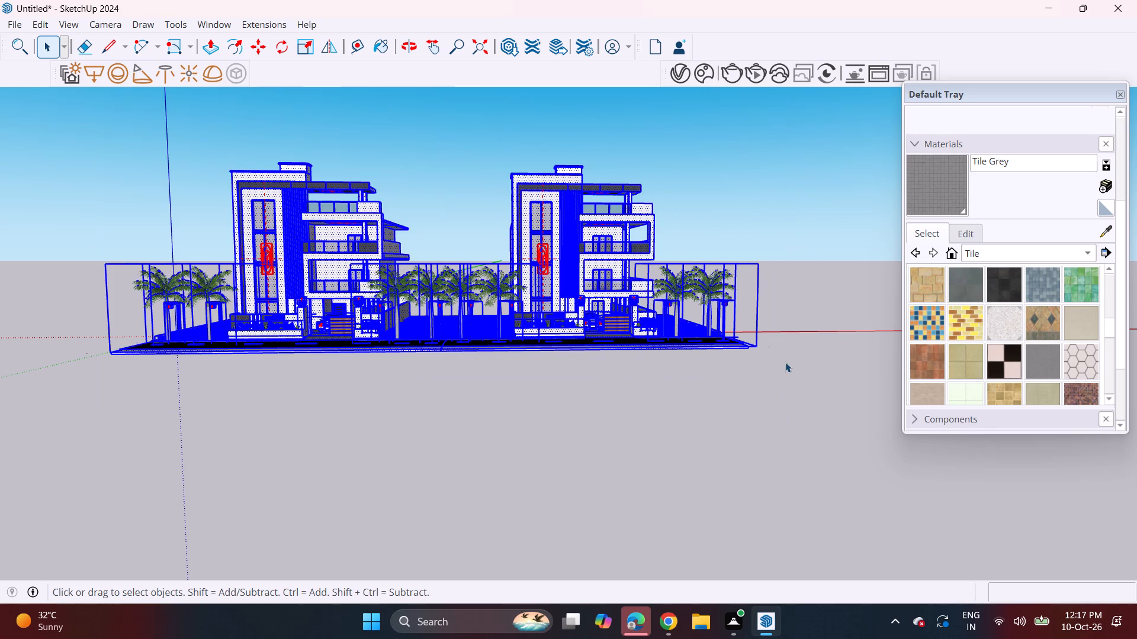
{"action": "scroll", "coordinate": [785, 362], "scroll_direction": "up", "scroll_amount": 1}
{"action": "key", "text": "m"}
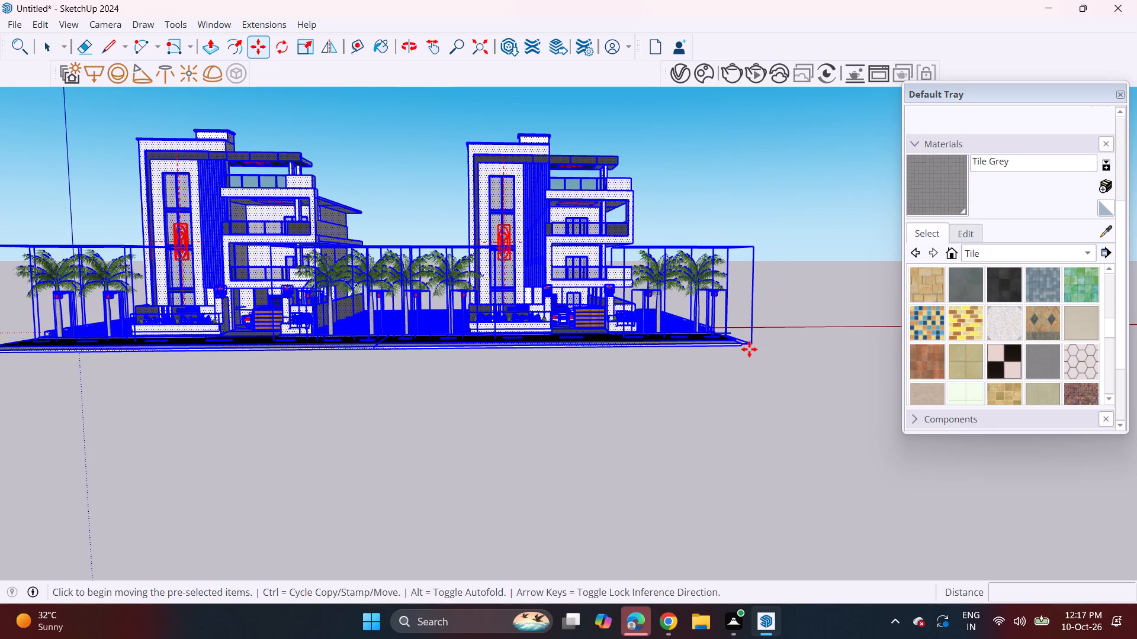
{"action": "scroll", "coordinate": [747, 355], "scroll_direction": "up", "scroll_amount": 16}
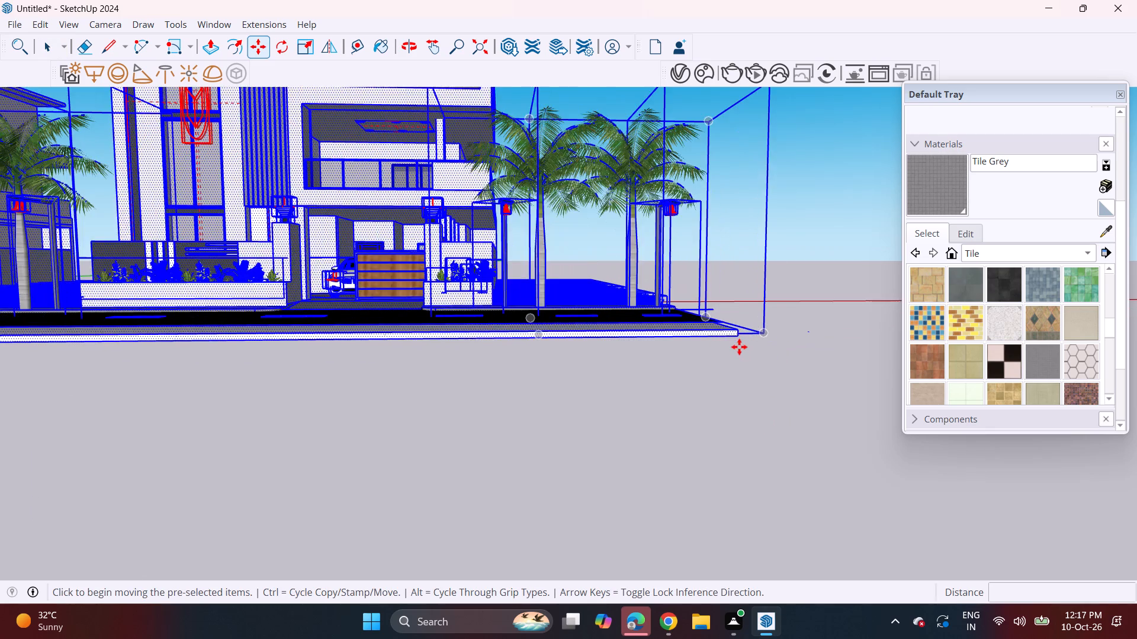
{"action": "scroll", "coordinate": [738, 346], "scroll_direction": "up", "scroll_amount": 4}
{"action": "left_click", "coordinate": [740, 335]}
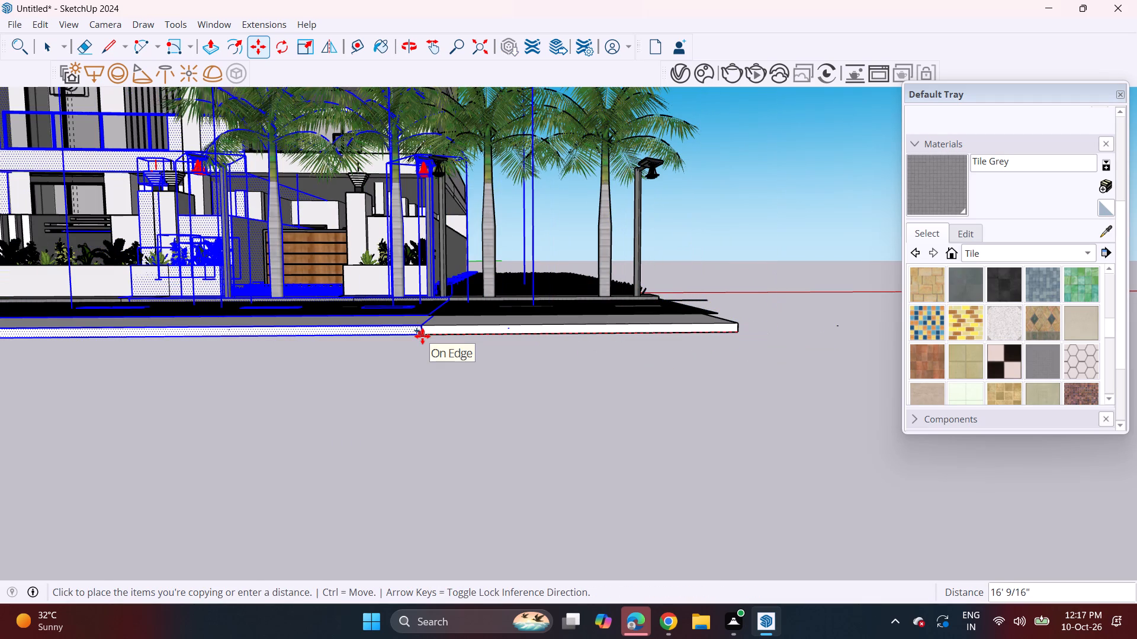
{"action": "scroll", "coordinate": [390, 333], "scroll_direction": "down", "scroll_amount": 5}
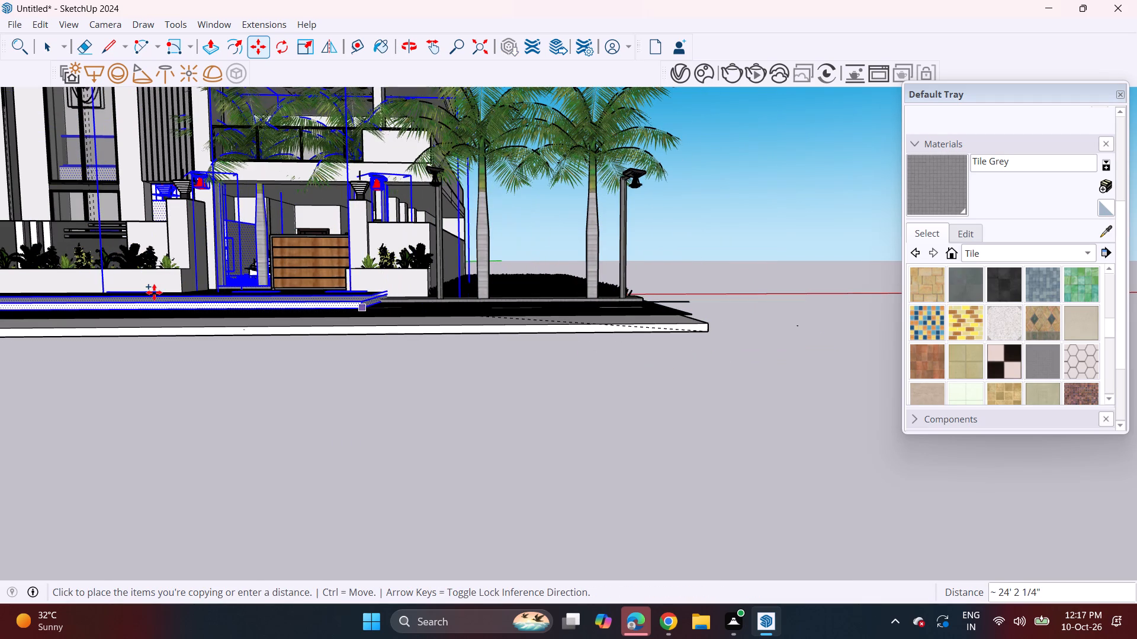
{"action": "middle_click_drag", "start_coordinate": [154, 292], "coordinate": [479, 323], "text": "shift"}
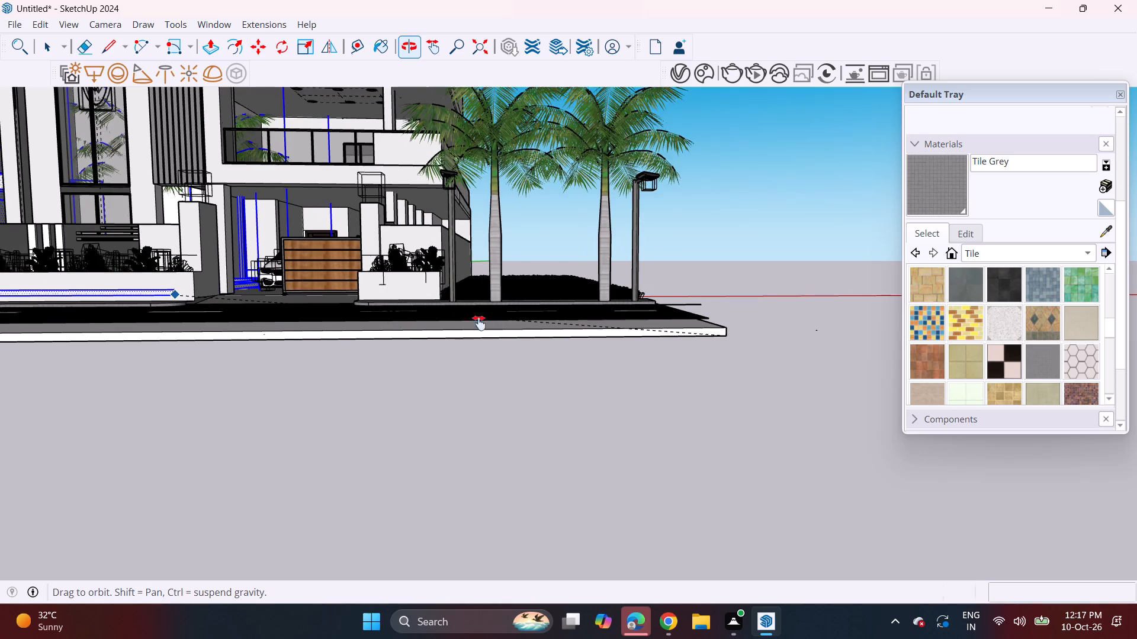
{"action": "middle_click_drag", "start_coordinate": [479, 323], "coordinate": [821, 289], "text": "shift"}
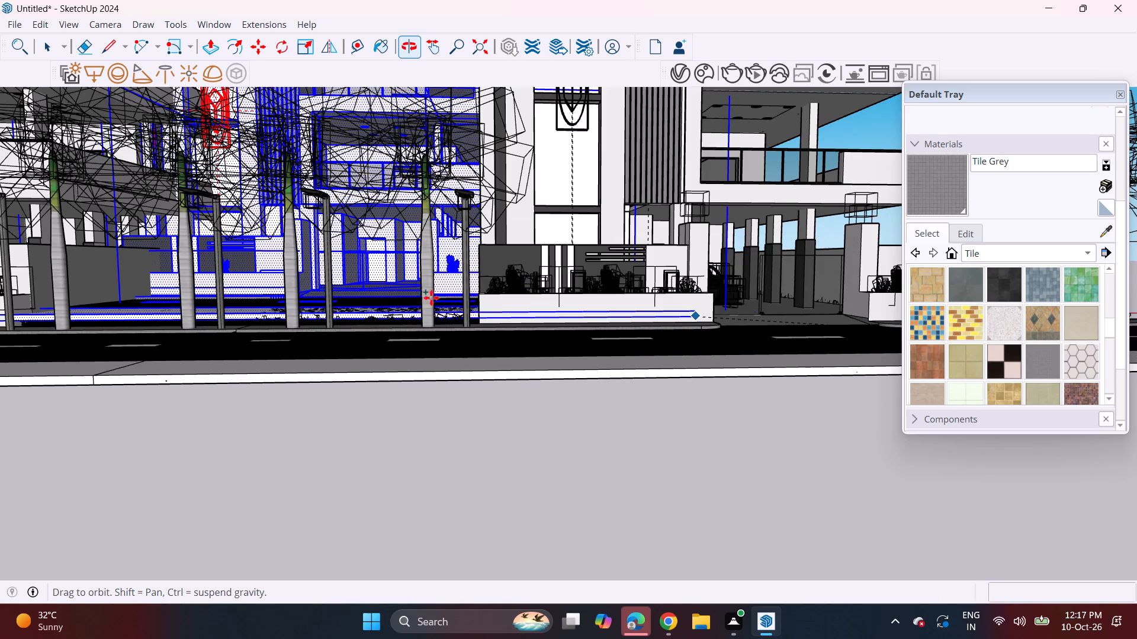
{"action": "scroll", "coordinate": [302, 308], "scroll_direction": "down", "scroll_amount": 4}
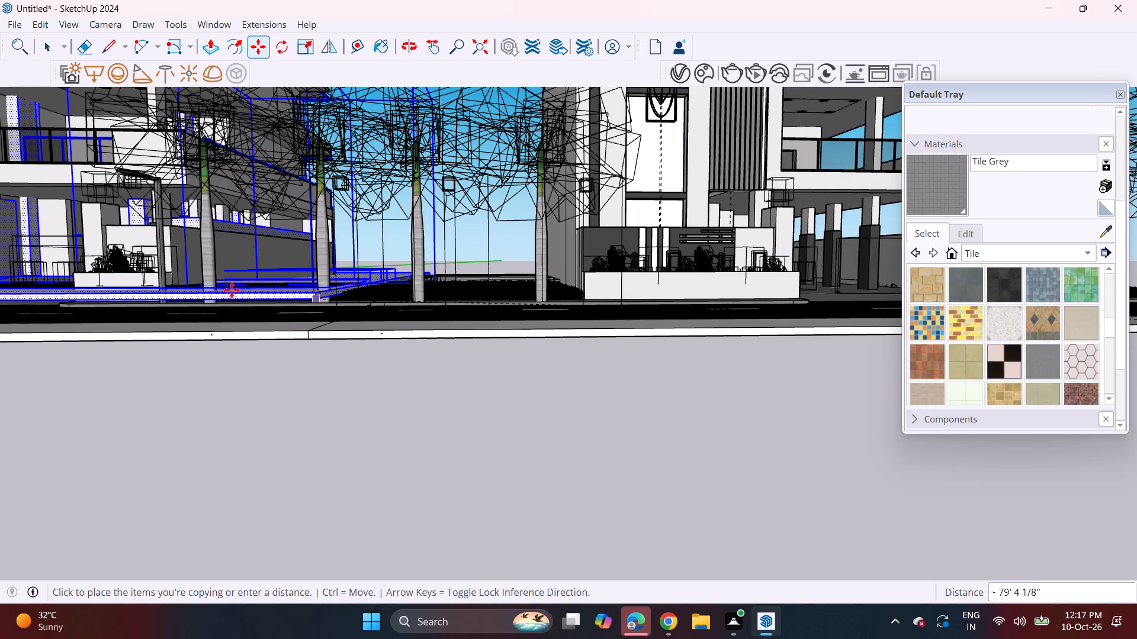
{"action": "middle_click_drag", "start_coordinate": [224, 283], "coordinate": [521, 333]}
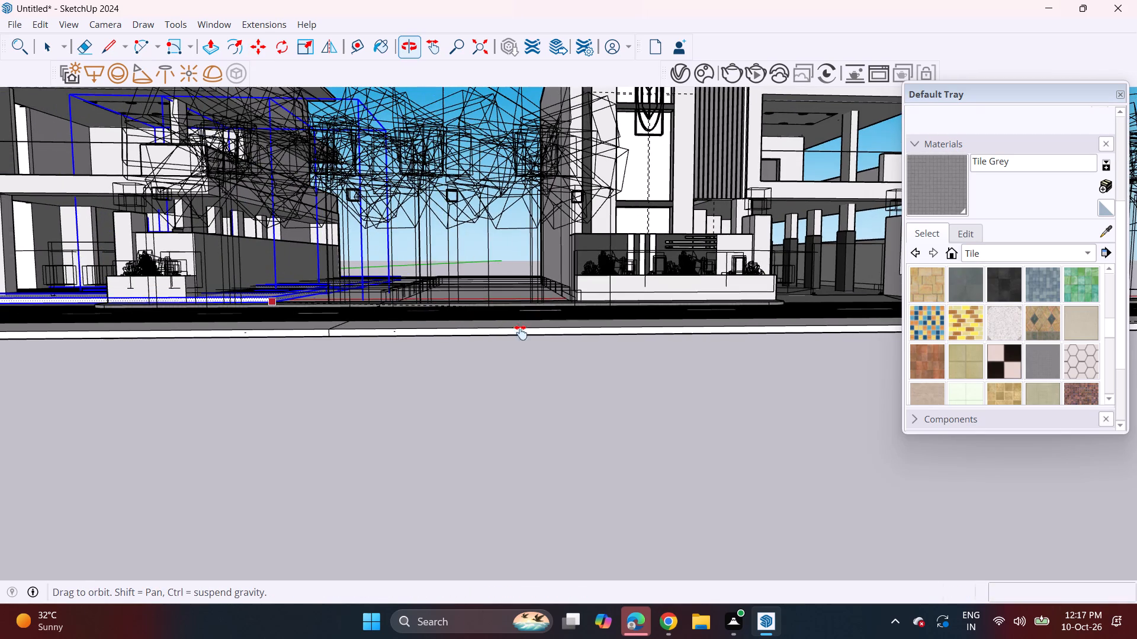
{"action": "middle_click_drag", "start_coordinate": [521, 333], "coordinate": [672, 327]}
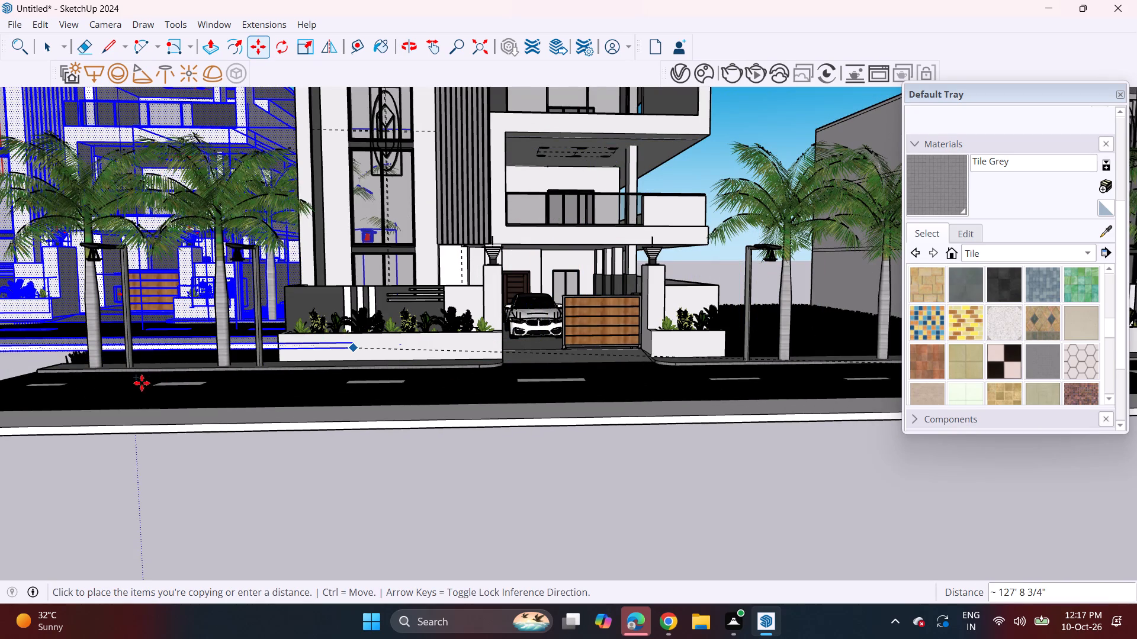
{"action": "middle_click_drag", "start_coordinate": [108, 393], "coordinate": [283, 399], "text": "shift"}
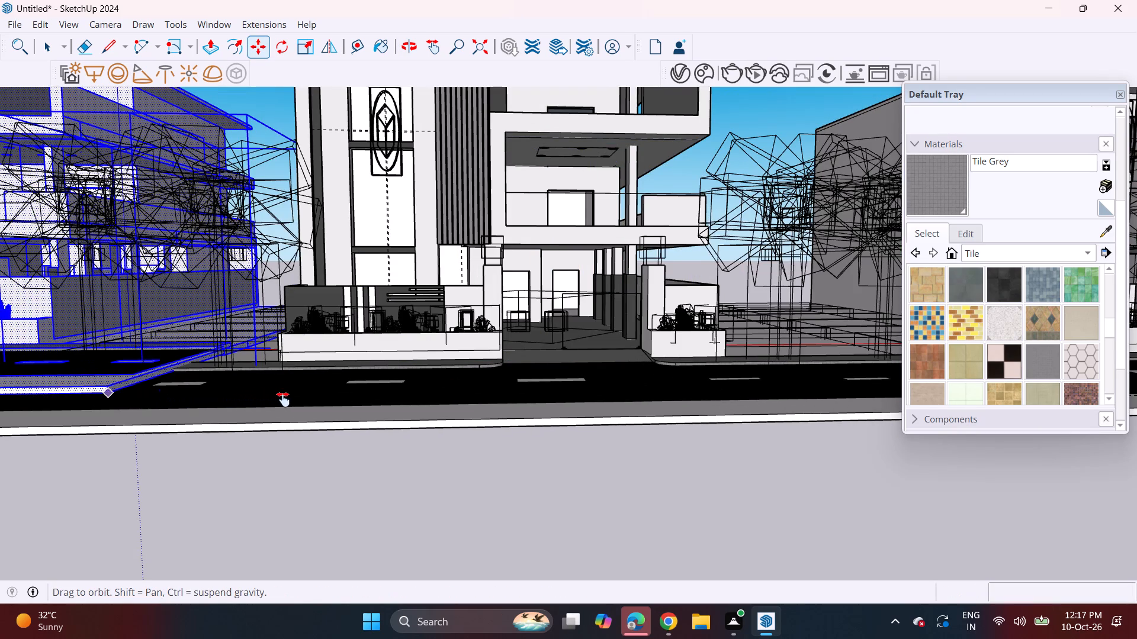
{"action": "middle_click_drag", "start_coordinate": [283, 399], "coordinate": [574, 354], "text": "shift"}
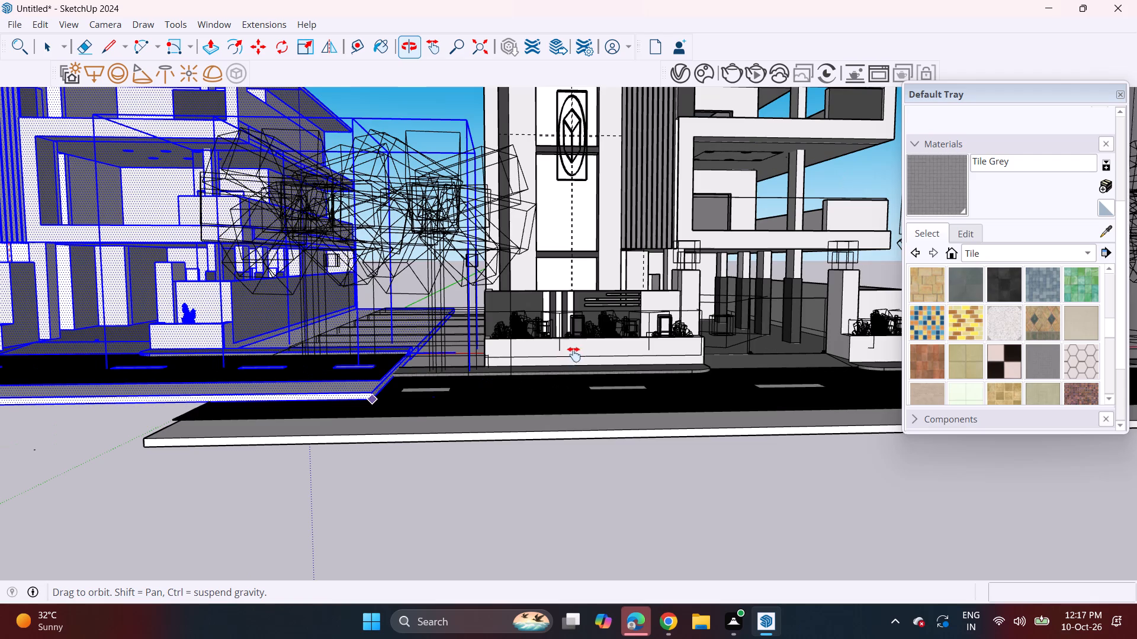
{"action": "middle_click_drag", "start_coordinate": [574, 354], "coordinate": [633, 321], "text": "shift"}
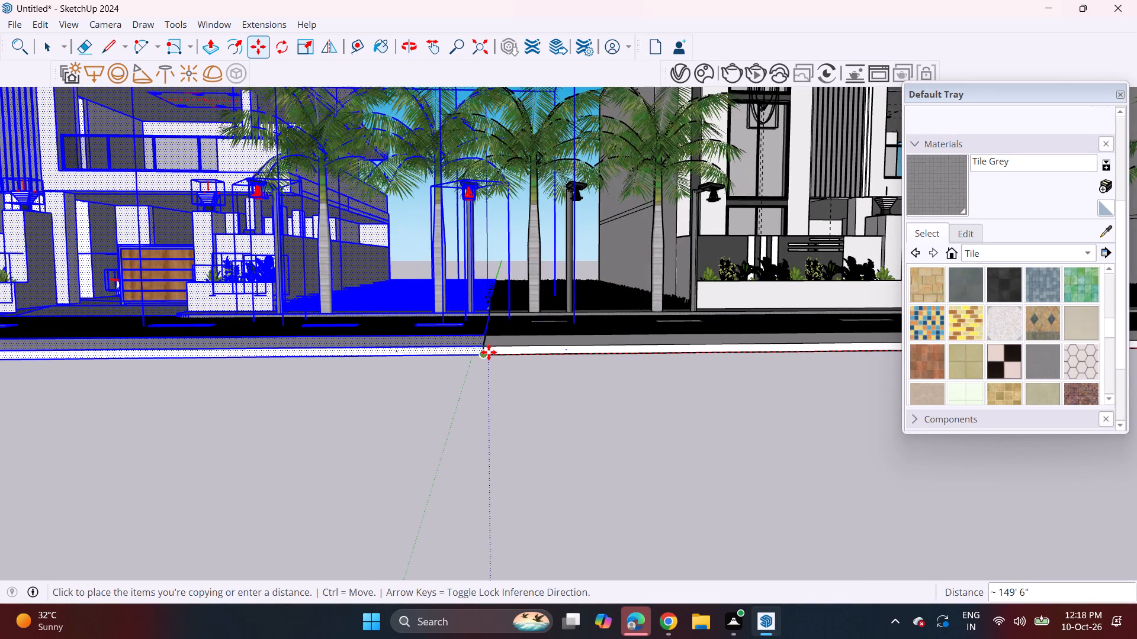
{"action": "scroll", "coordinate": [487, 356], "scroll_direction": "up", "scroll_amount": 6}
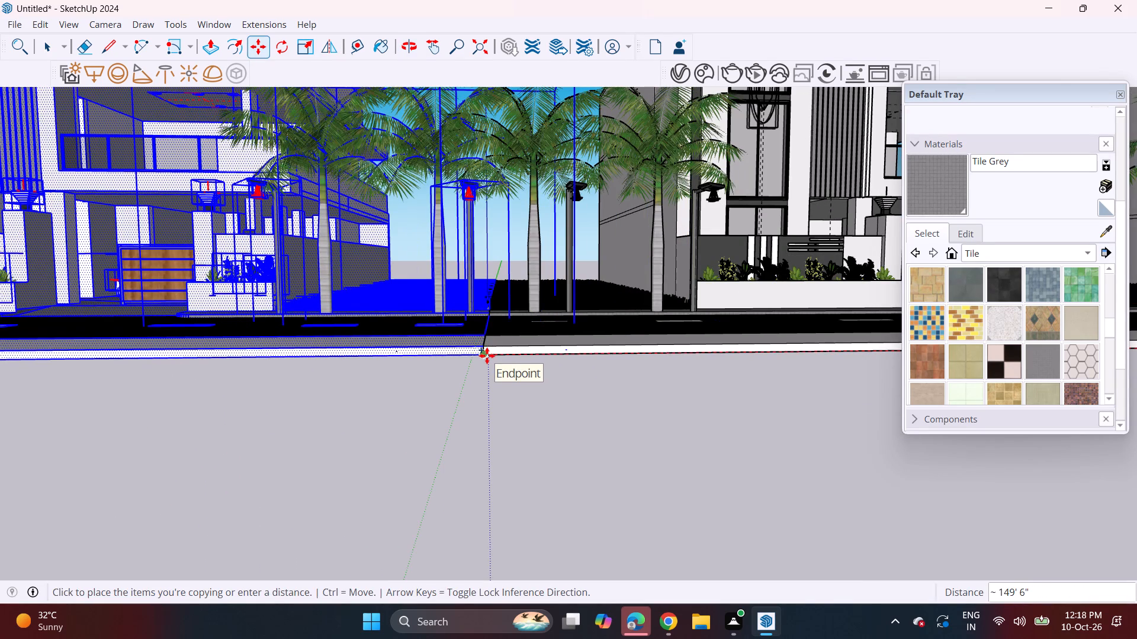
{"action": "scroll", "coordinate": [487, 356], "scroll_direction": "up", "scroll_amount": 10}
{"action": "left_click", "coordinate": [481, 358]}
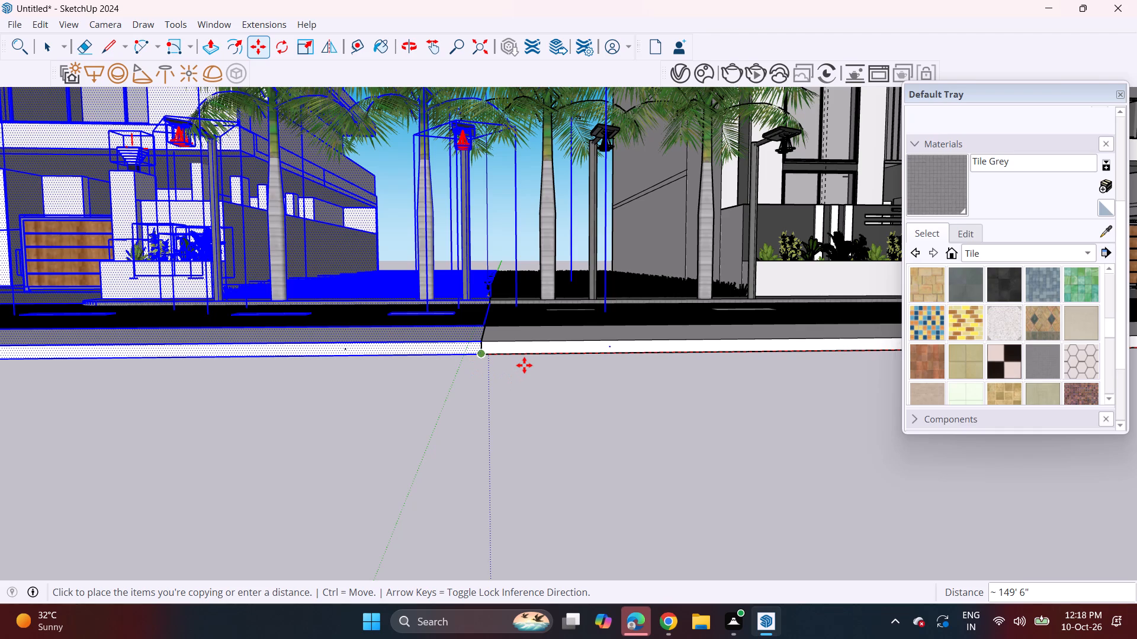
{"action": "key", "text": "space"}
{"action": "key", "text": "space"}
{"action": "key", "text": "space"}
{"action": "scroll", "coordinate": [482, 322], "scroll_direction": "down", "scroll_amount": 4}
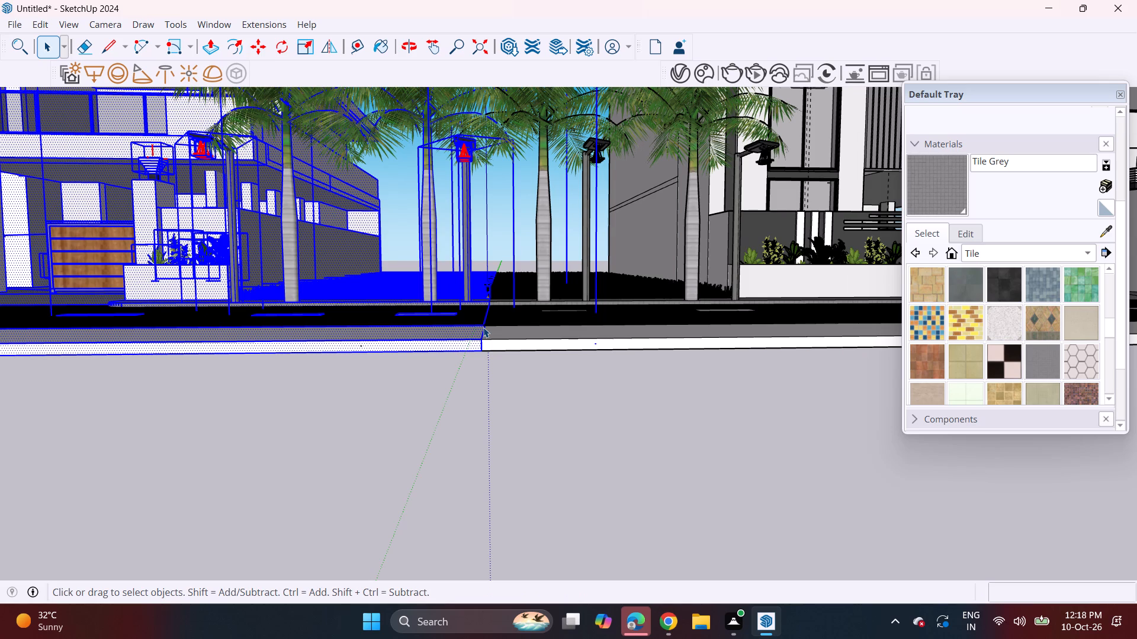
{"action": "left_click", "coordinate": [446, 464]}
Examine the extended street from the front, checking the house spacing and the joins in the road, footpaths and grass.
{"action": "scroll", "coordinate": [538, 386], "scroll_direction": "down", "scroll_amount": 4}
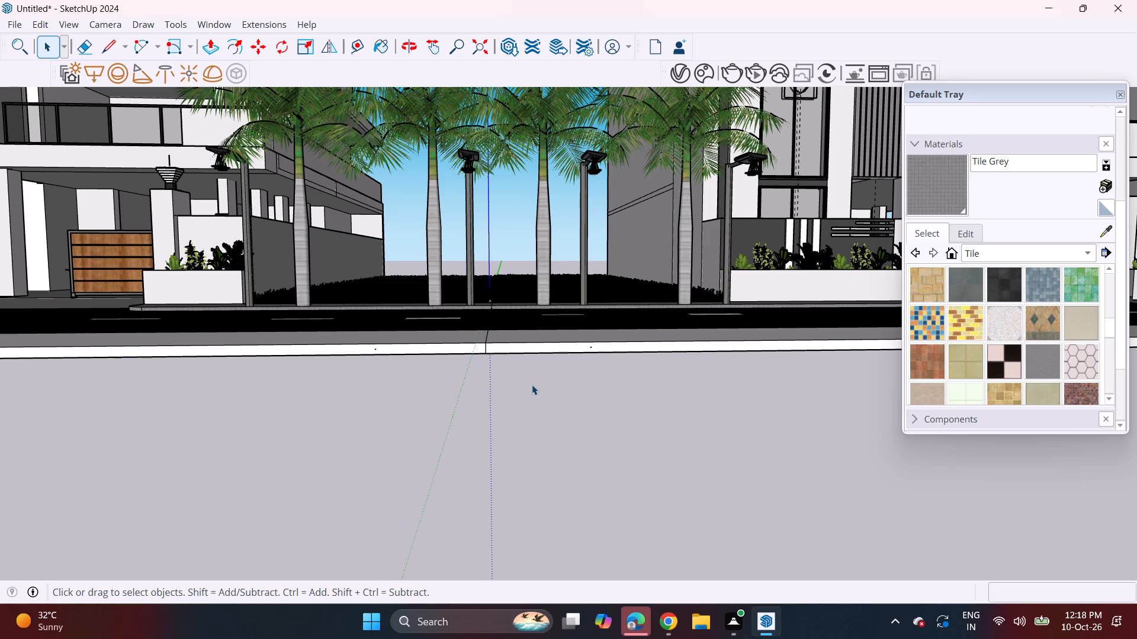
{"action": "scroll", "coordinate": [565, 291], "scroll_direction": "down", "scroll_amount": 5}
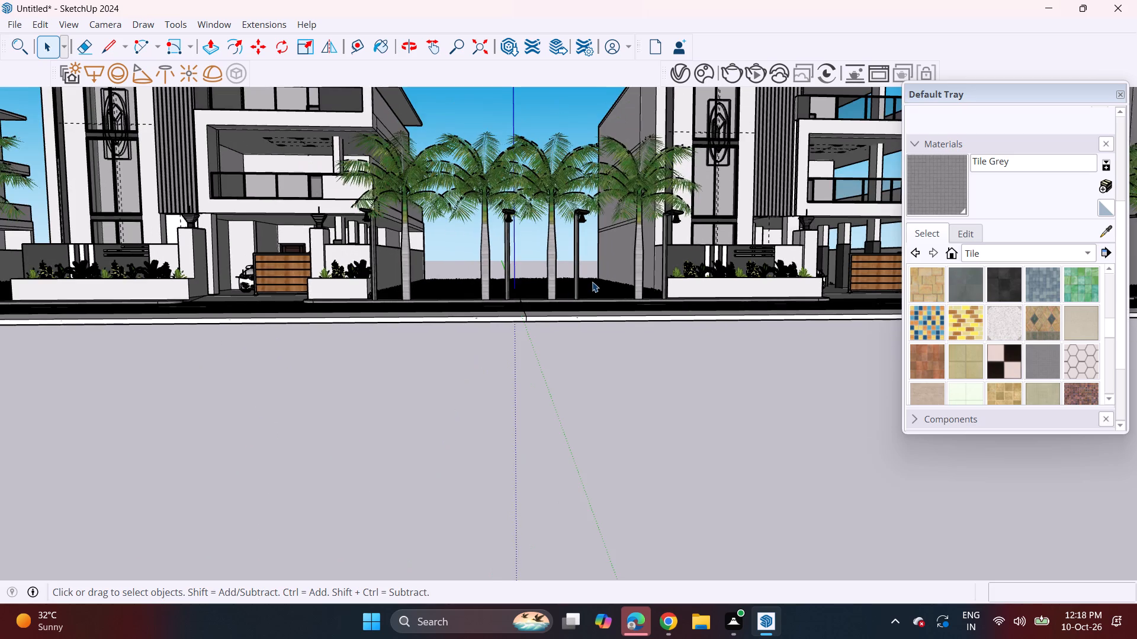
{"action": "scroll", "coordinate": [592, 282], "scroll_direction": "down", "scroll_amount": 13}
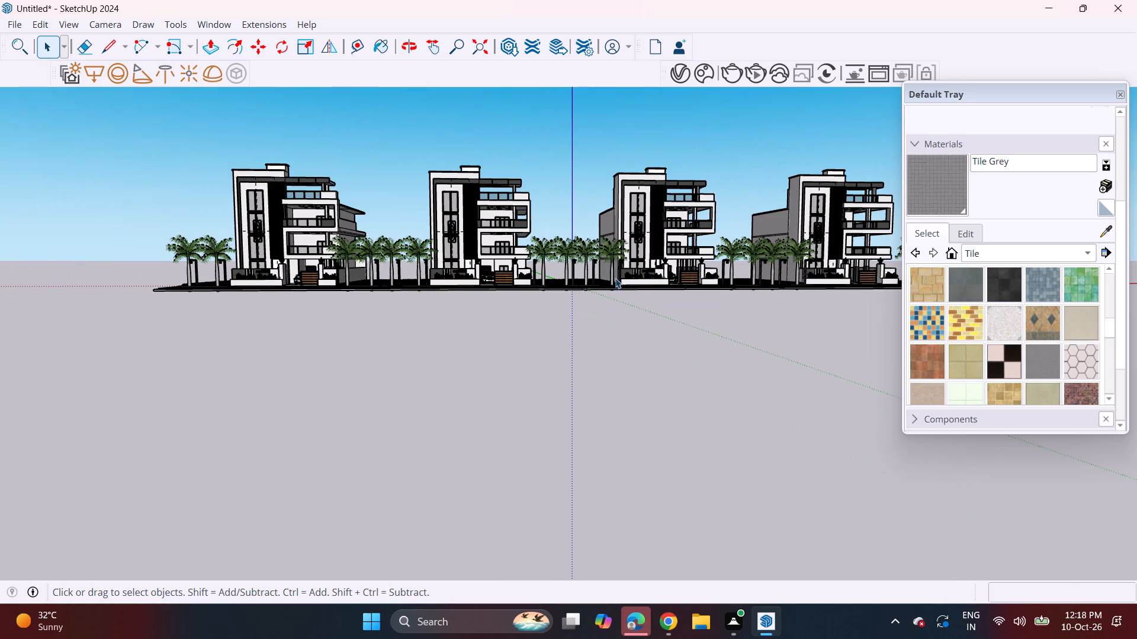
{"action": "middle_click_drag", "start_coordinate": [637, 279], "coordinate": [618, 340]}
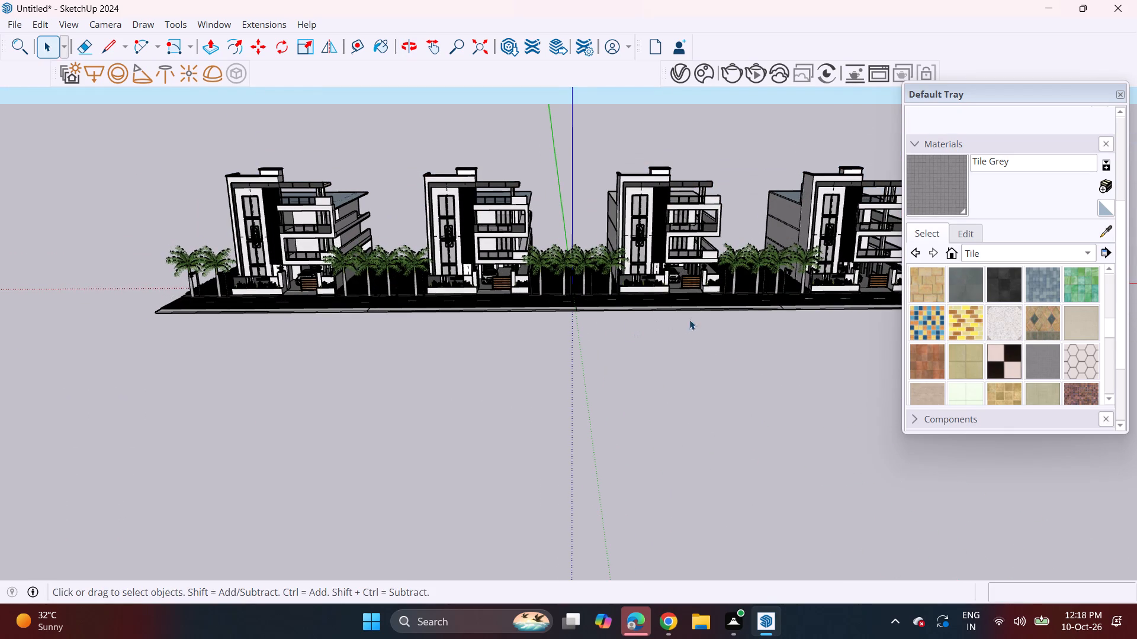
{"action": "middle_click_drag", "start_coordinate": [691, 317], "coordinate": [583, 390]}
{"action": "middle_click_drag", "start_coordinate": [580, 377], "coordinate": [586, 335]}
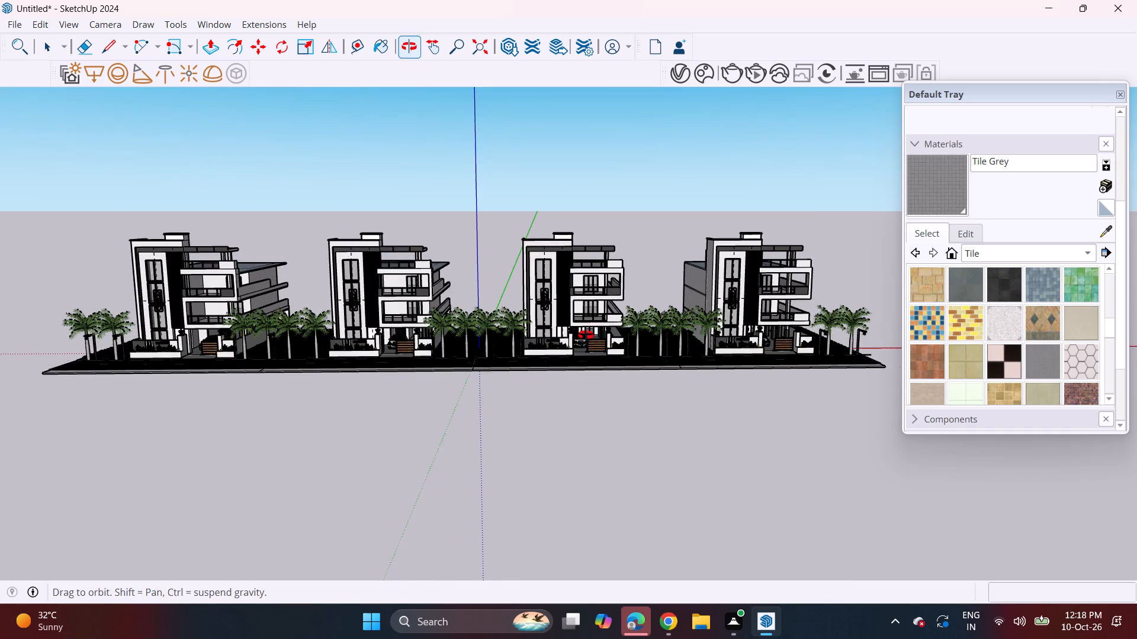
{"action": "middle_click_drag", "start_coordinate": [586, 335], "coordinate": [586, 333]}
{"action": "scroll", "coordinate": [585, 314], "scroll_direction": "up", "scroll_amount": 9}
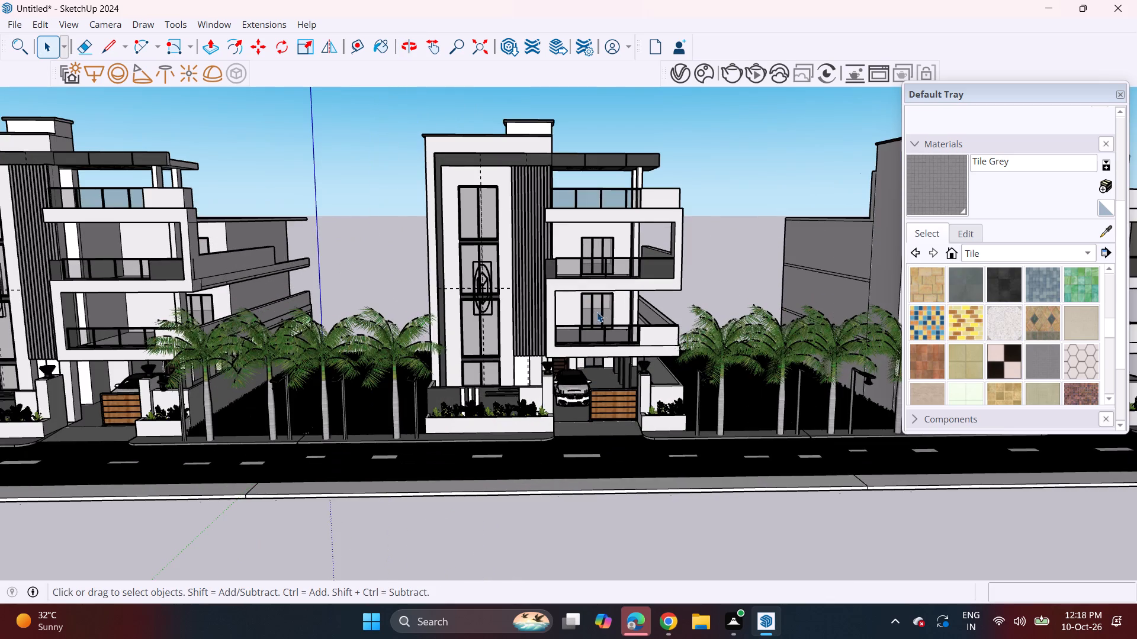
{"action": "scroll", "coordinate": [595, 312], "scroll_direction": "up", "scroll_amount": 1}
{"action": "scroll", "coordinate": [594, 312], "scroll_direction": "down", "scroll_amount": 7}
{"action": "middle_click_drag", "start_coordinate": [647, 319], "coordinate": [578, 338]}
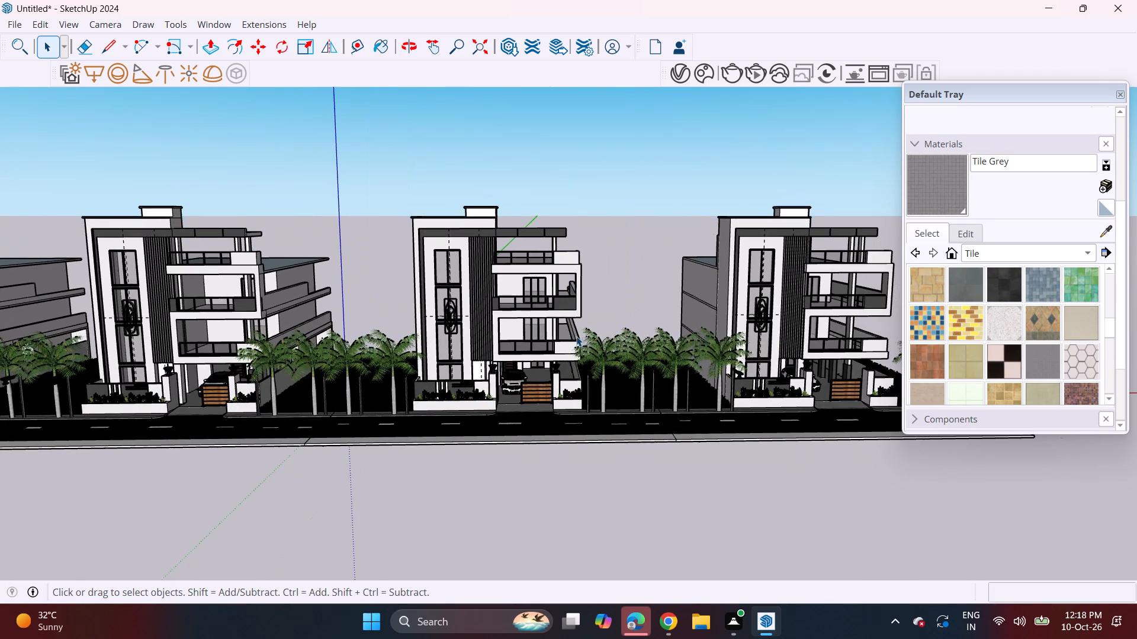
{"action": "scroll", "coordinate": [576, 336], "scroll_direction": "down", "scroll_amount": 14}
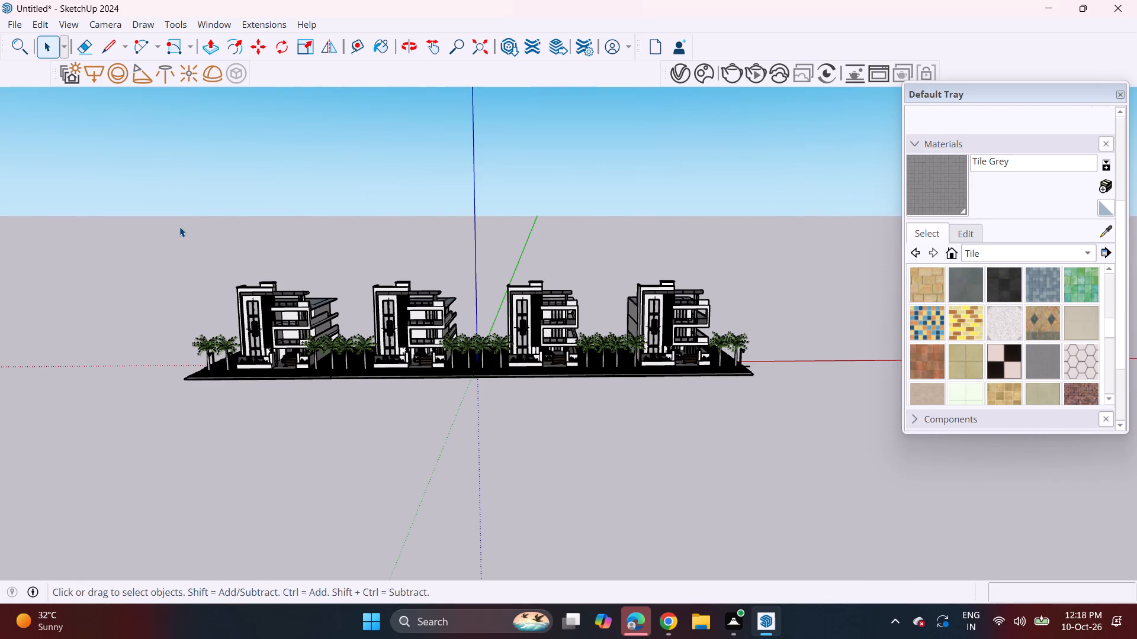
Copy the entire four-house street about 92' 3" straight back behind the houses, joining the copy's front footpath corner to the original's rear corner.
{"action": "left_click_drag", "start_coordinate": [169, 224], "coordinate": [785, 417]}
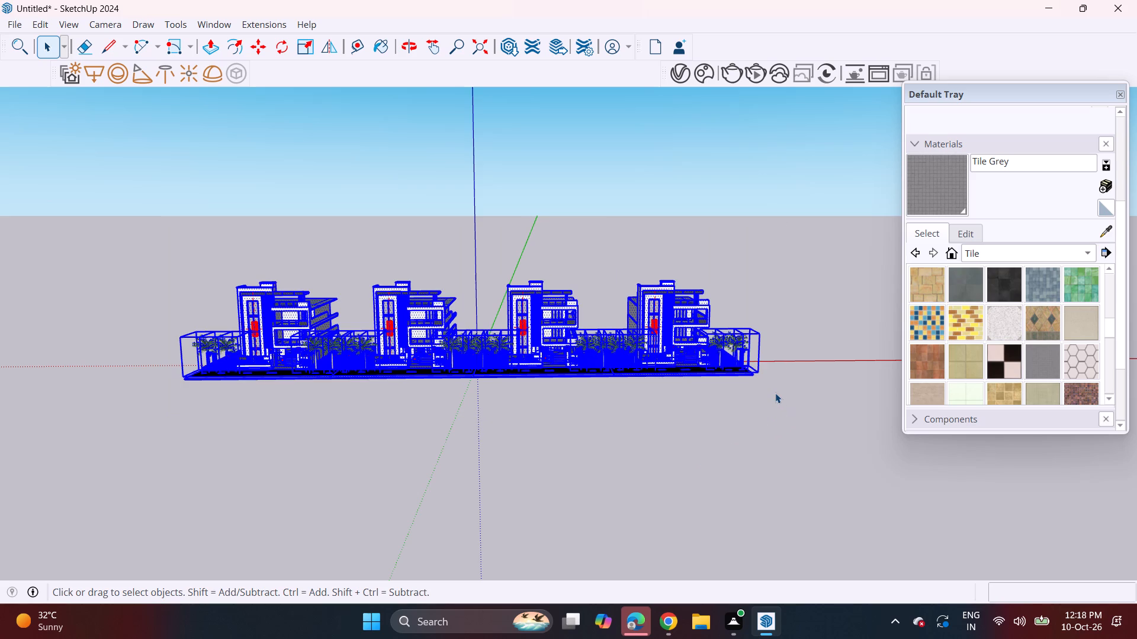
{"action": "scroll", "coordinate": [779, 372], "scroll_direction": "up", "scroll_amount": 2}
{"action": "middle_click_drag", "start_coordinate": [772, 376], "coordinate": [732, 386]}
{"action": "middle_click_drag", "start_coordinate": [732, 386], "coordinate": [669, 402]}
{"action": "middle_click_drag", "start_coordinate": [743, 396], "coordinate": [473, 405]}
{"action": "scroll", "coordinate": [544, 427], "scroll_direction": "up", "scroll_amount": 14}
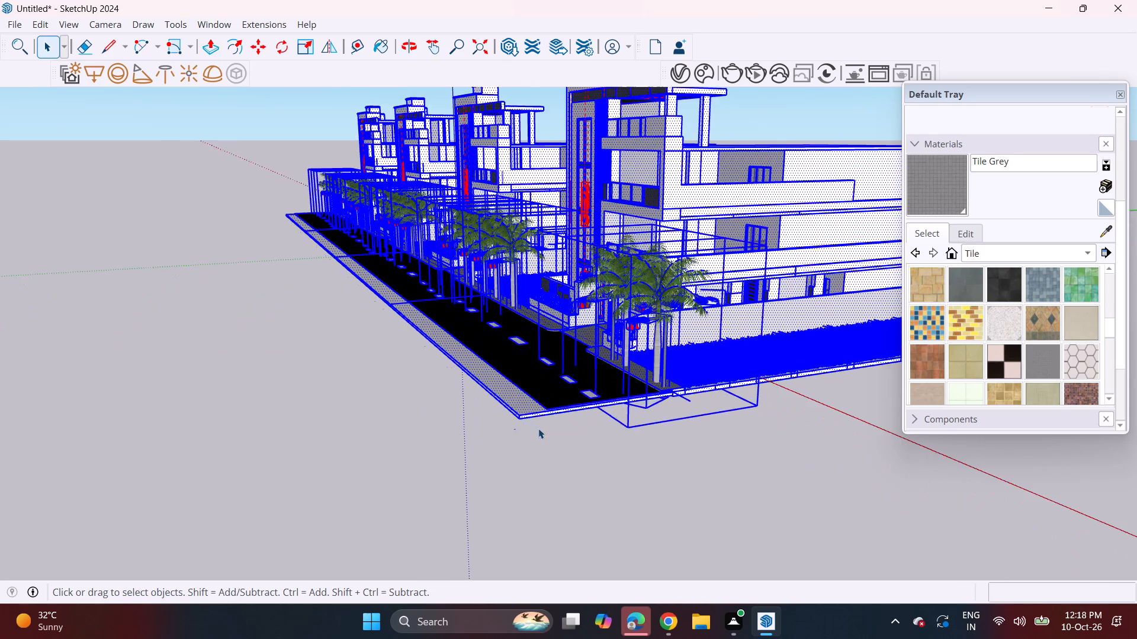
{"action": "middle_click_drag", "start_coordinate": [539, 429], "coordinate": [497, 433]}
{"action": "scroll", "coordinate": [447, 435], "scroll_direction": "up", "scroll_amount": 10}
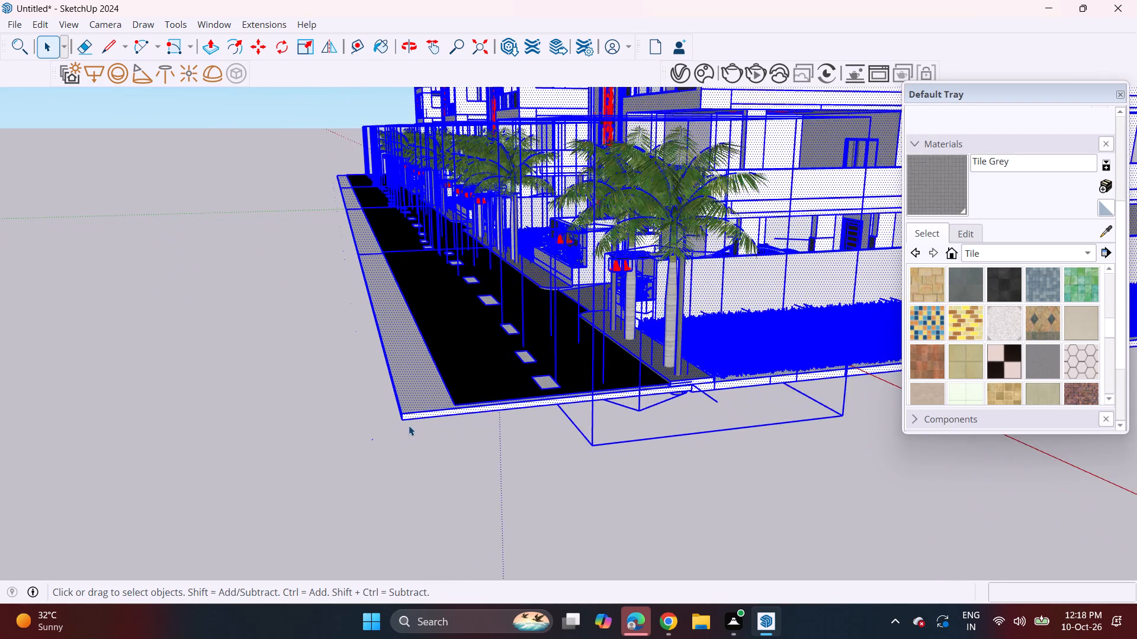
{"action": "scroll", "coordinate": [409, 425], "scroll_direction": "up", "scroll_amount": 5}
{"action": "key", "text": "m"}
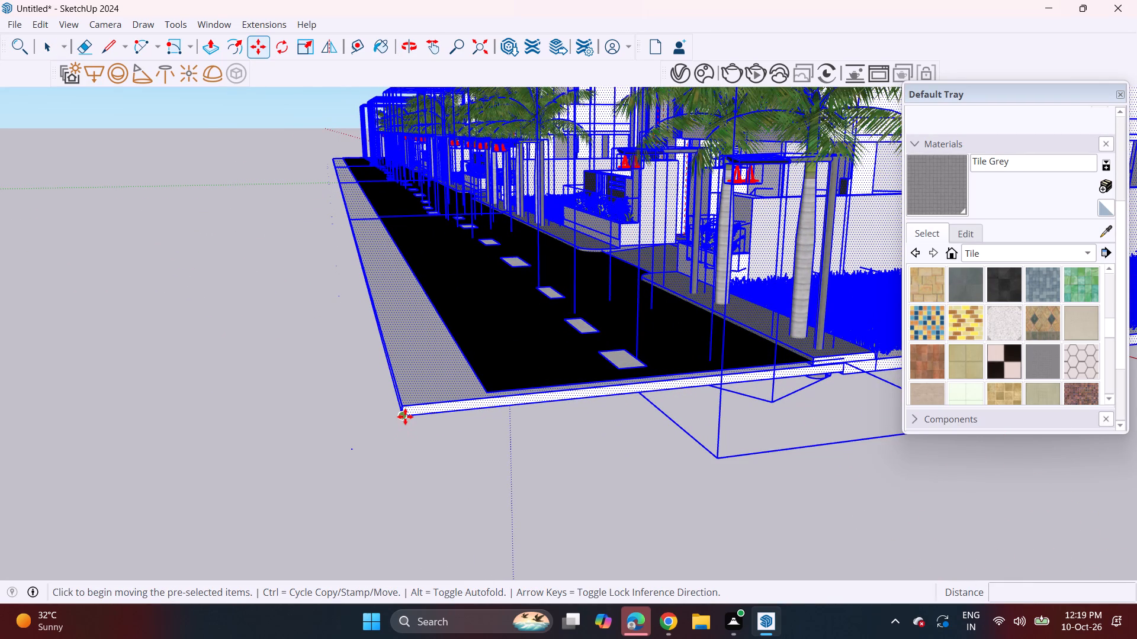
{"action": "left_click", "coordinate": [405, 417]}
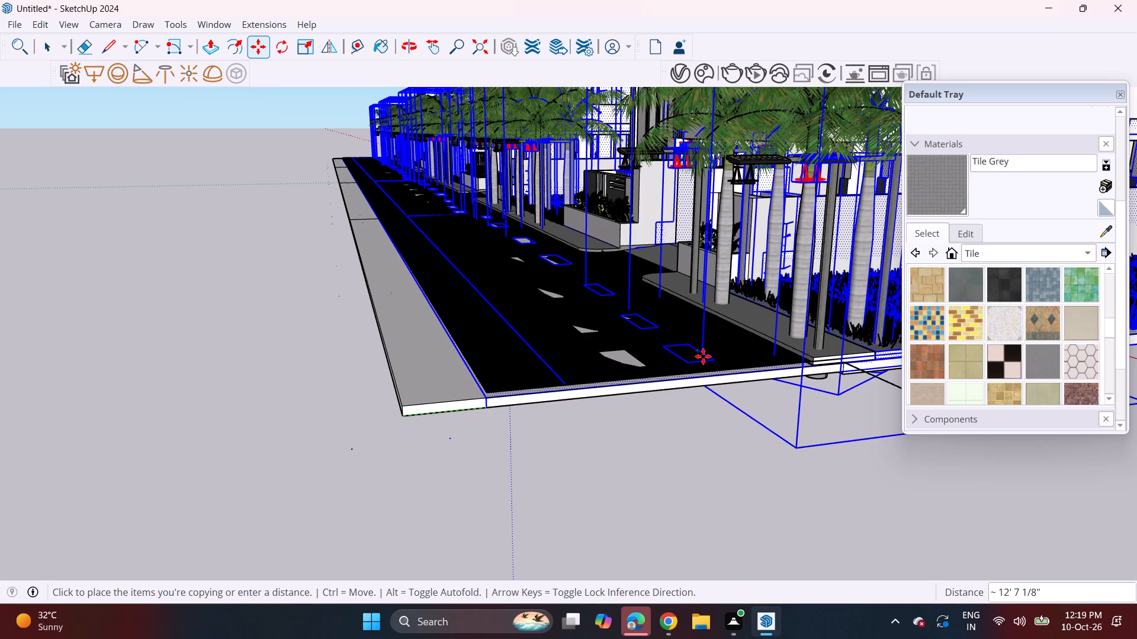
{"action": "scroll", "coordinate": [703, 356], "scroll_direction": "down", "scroll_amount": 11}
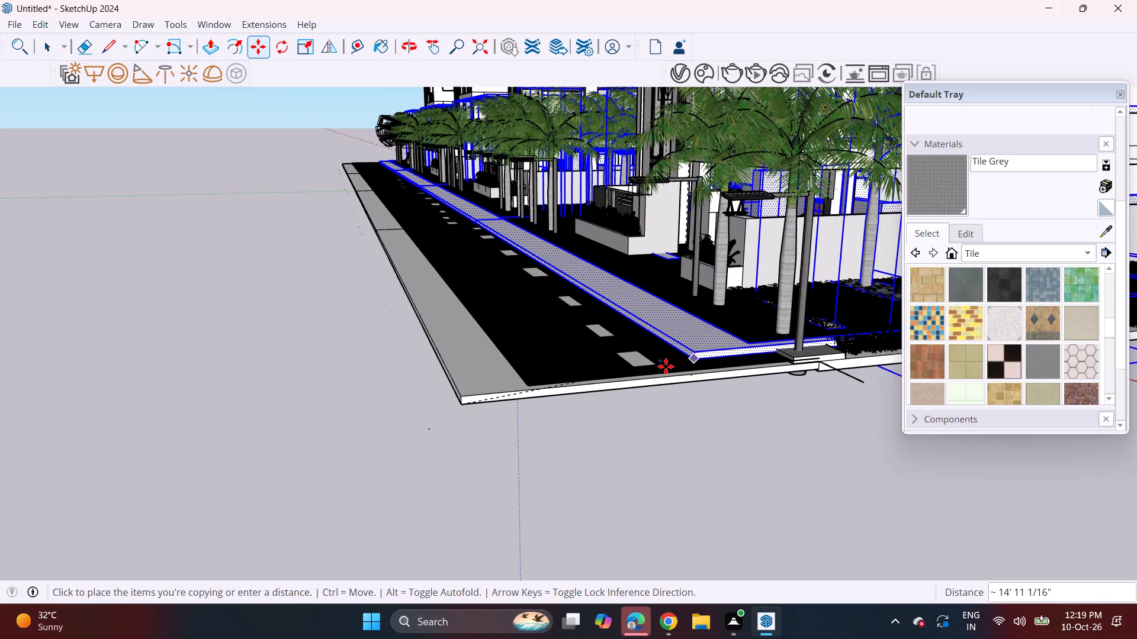
{"action": "middle_click_drag", "start_coordinate": [676, 370], "coordinate": [548, 381], "text": "shift"}
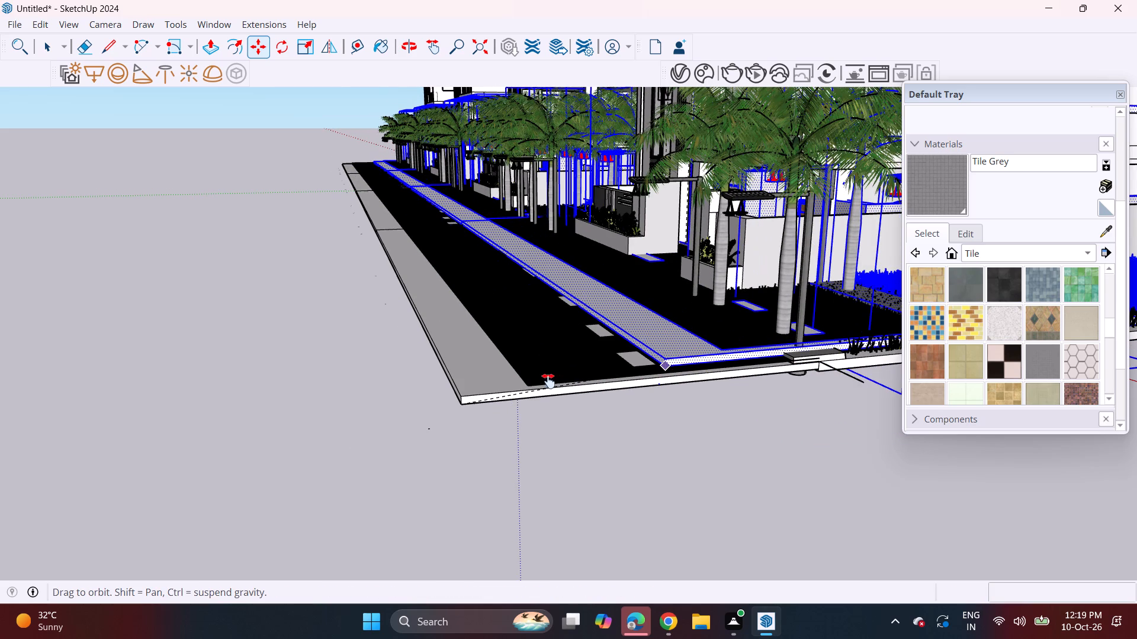
{"action": "middle_click_drag", "start_coordinate": [548, 381], "coordinate": [269, 367], "text": "shift"}
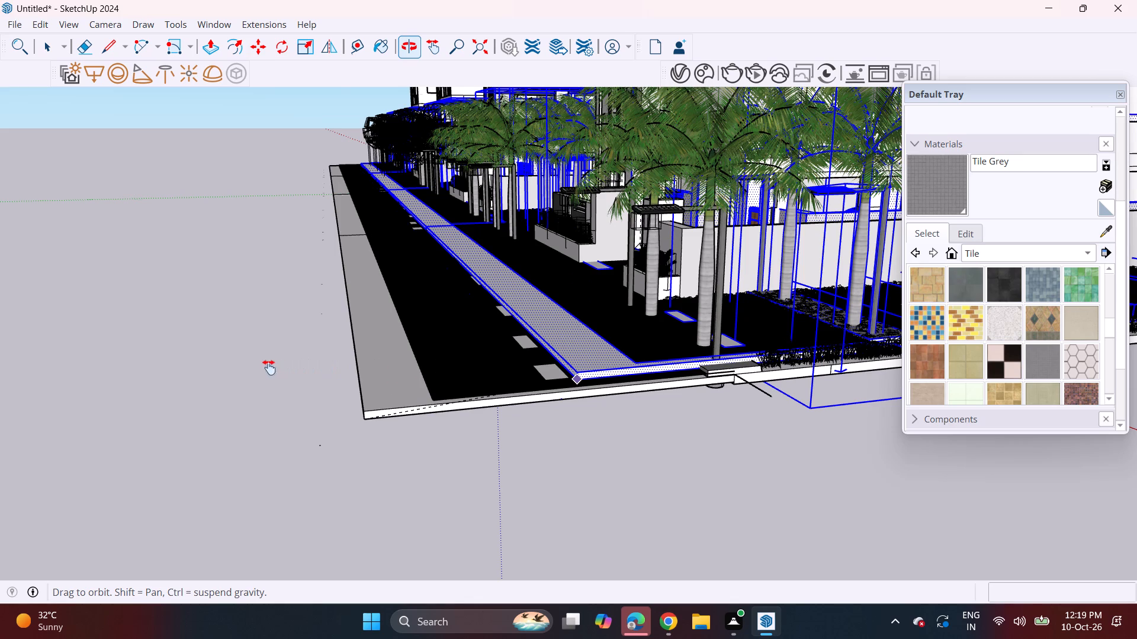
{"action": "middle_click_drag", "start_coordinate": [269, 367], "coordinate": [140, 375], "text": "shift"}
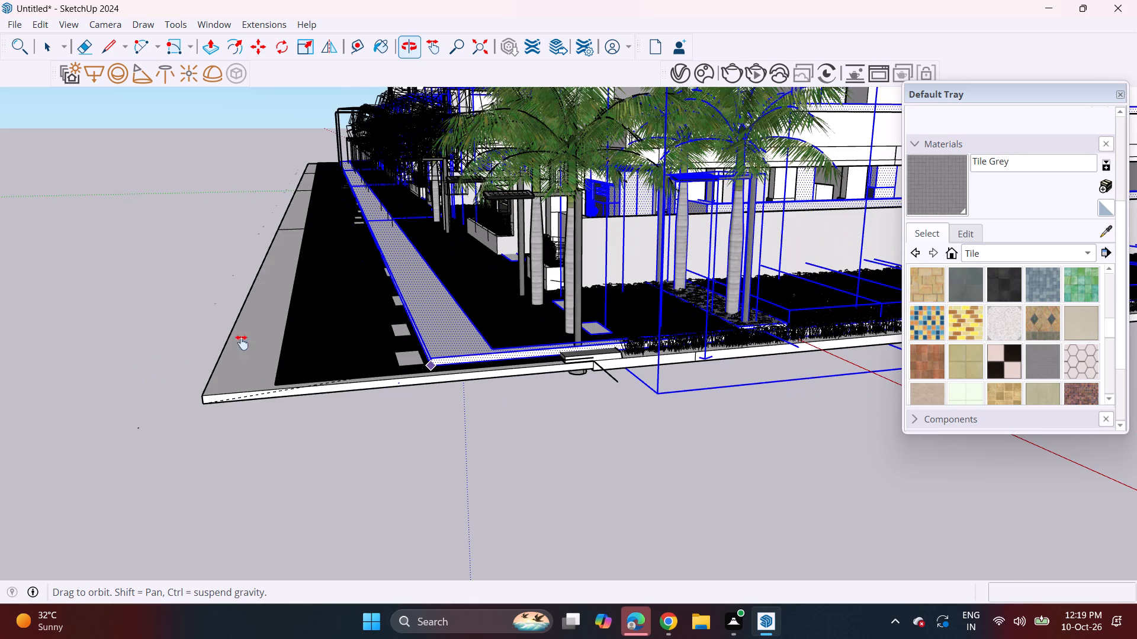
{"action": "scroll", "coordinate": [567, 322], "scroll_direction": "down", "scroll_amount": 4}
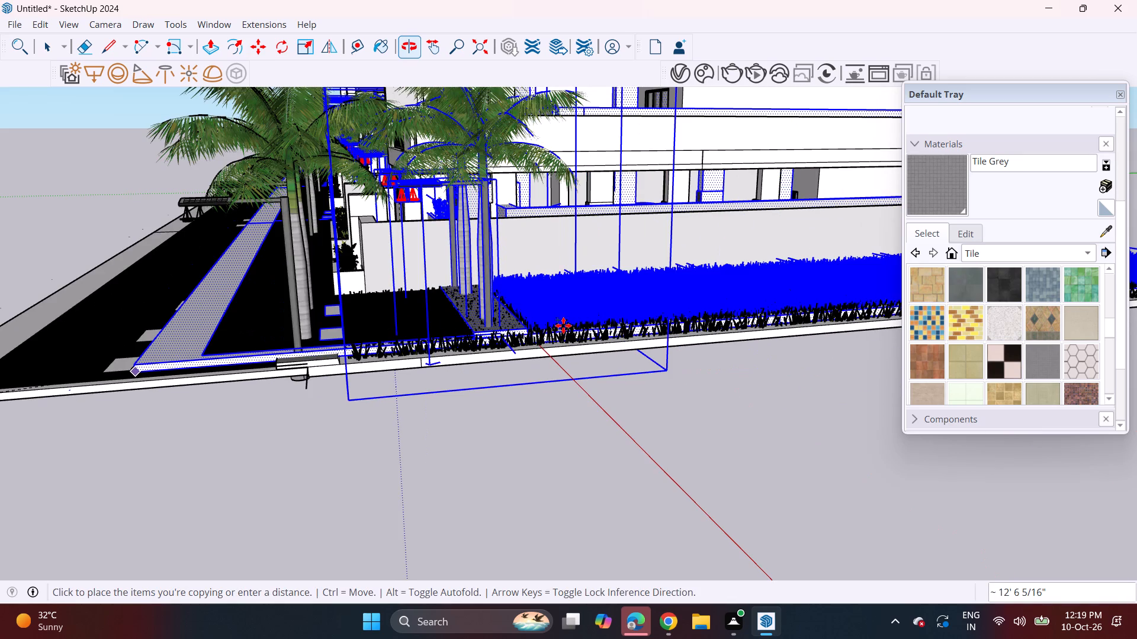
{"action": "scroll", "coordinate": [563, 325], "scroll_direction": "down", "scroll_amount": 9}
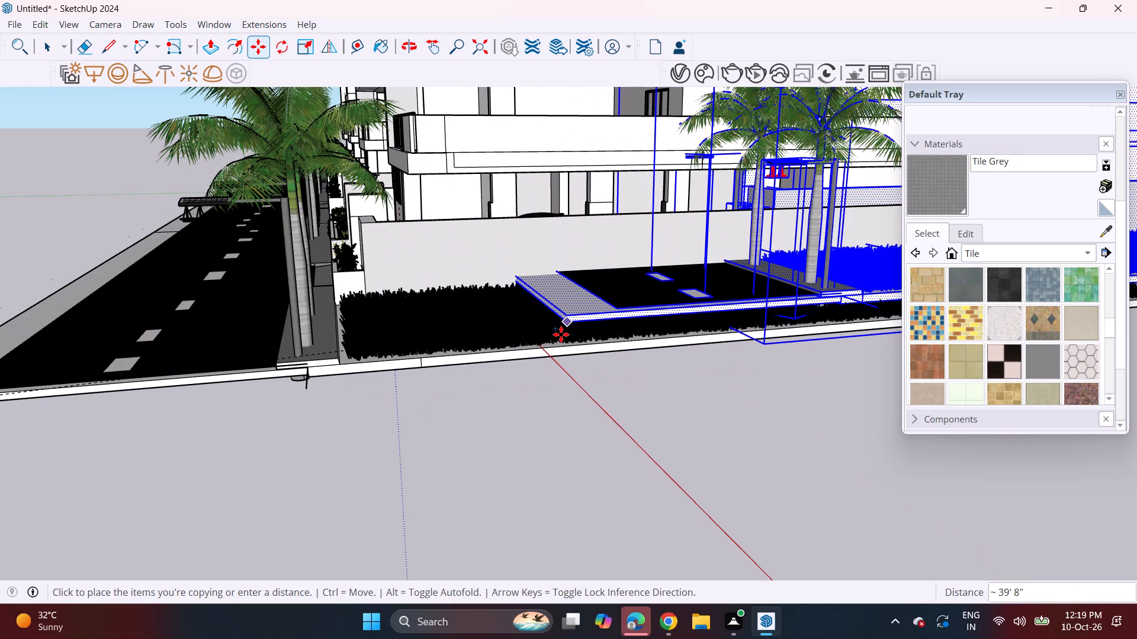
{"action": "scroll", "coordinate": [561, 334], "scroll_direction": "down", "scroll_amount": 15}
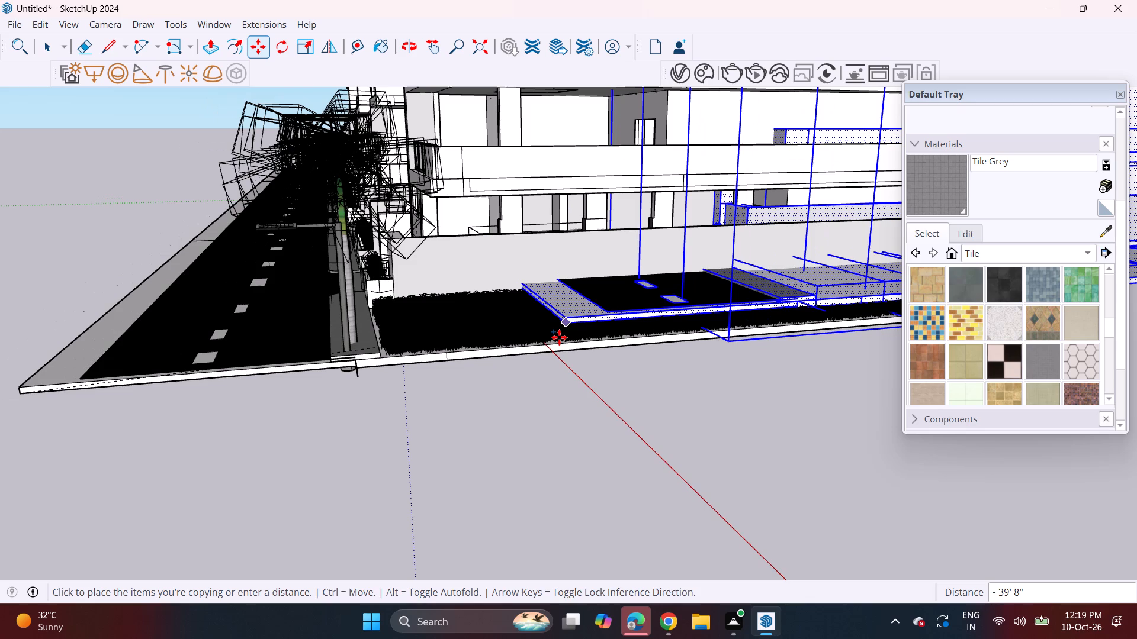
{"action": "scroll", "coordinate": [558, 338], "scroll_direction": "down", "scroll_amount": 8}
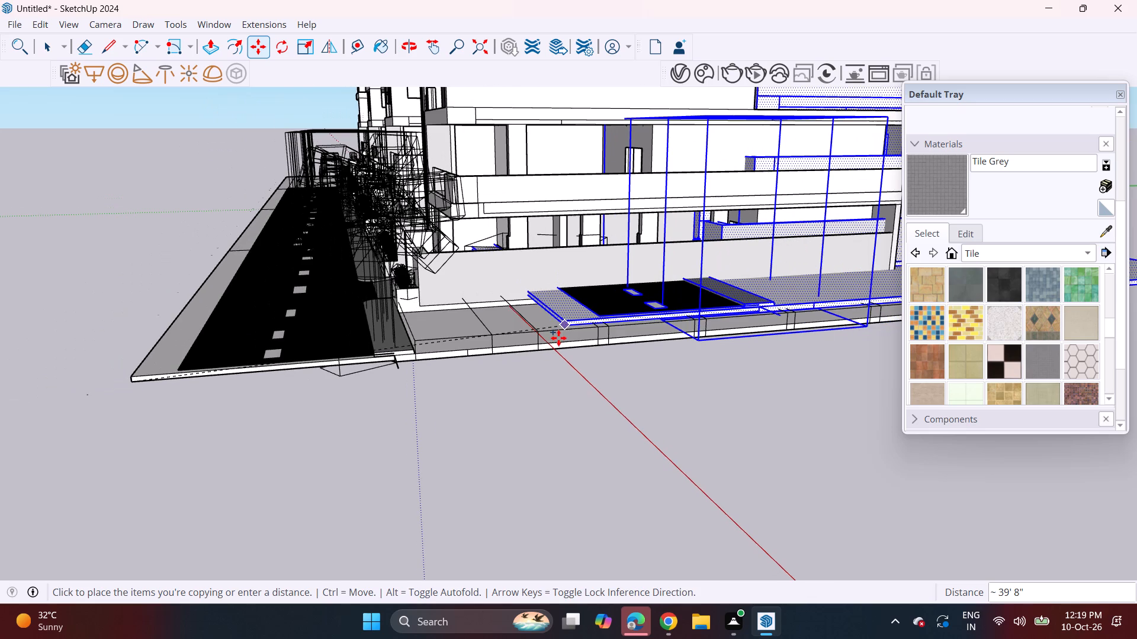
{"action": "scroll", "coordinate": [558, 338], "scroll_direction": "down", "scroll_amount": 9}
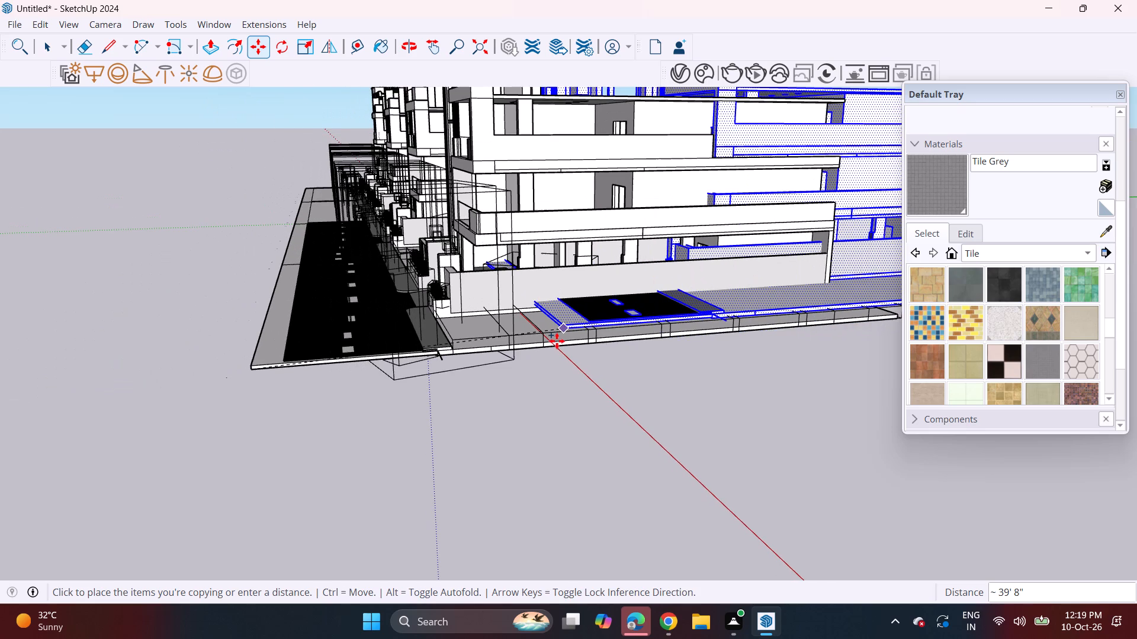
{"action": "scroll", "coordinate": [557, 341], "scroll_direction": "down", "scroll_amount": 12}
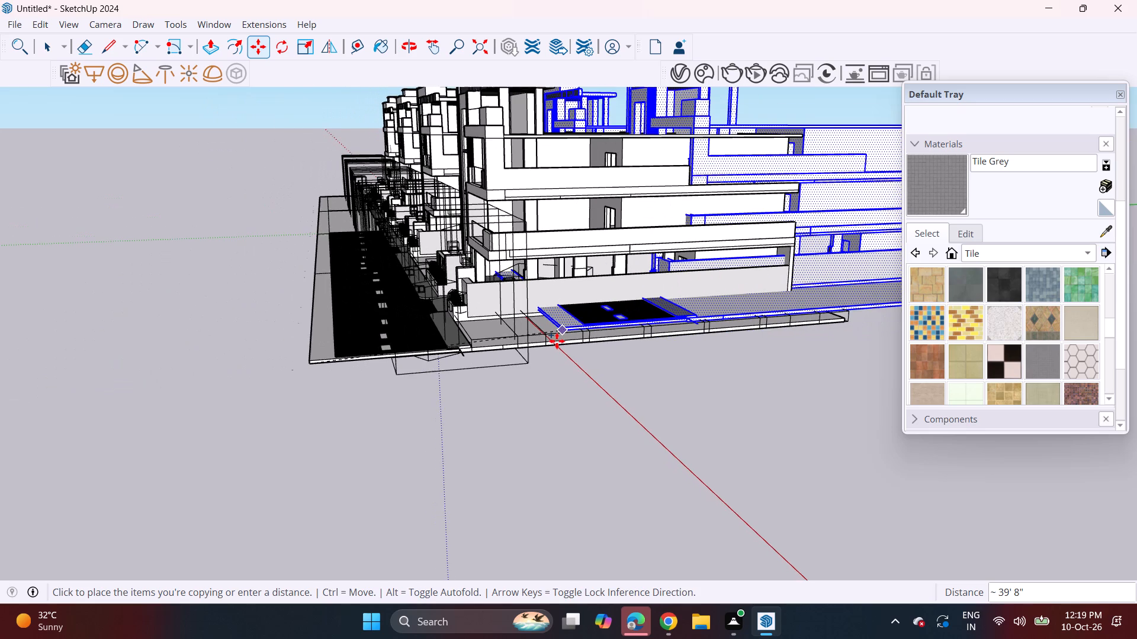
{"action": "scroll", "coordinate": [557, 341], "scroll_direction": "down", "scroll_amount": 5}
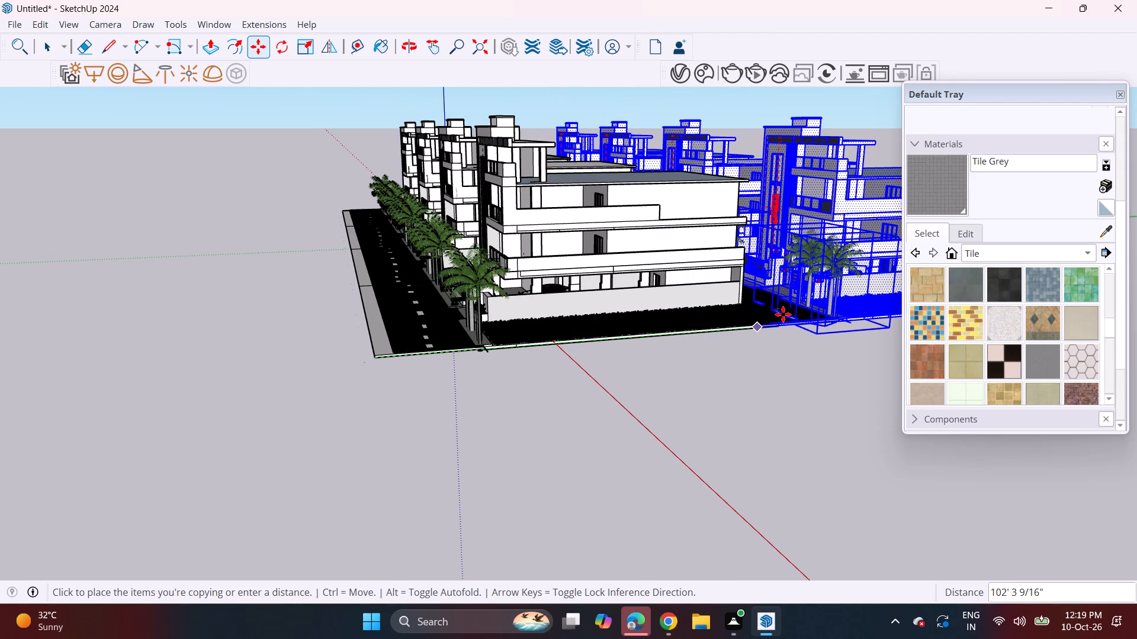
{"action": "scroll", "coordinate": [782, 333], "scroll_direction": "up", "scroll_amount": 9}
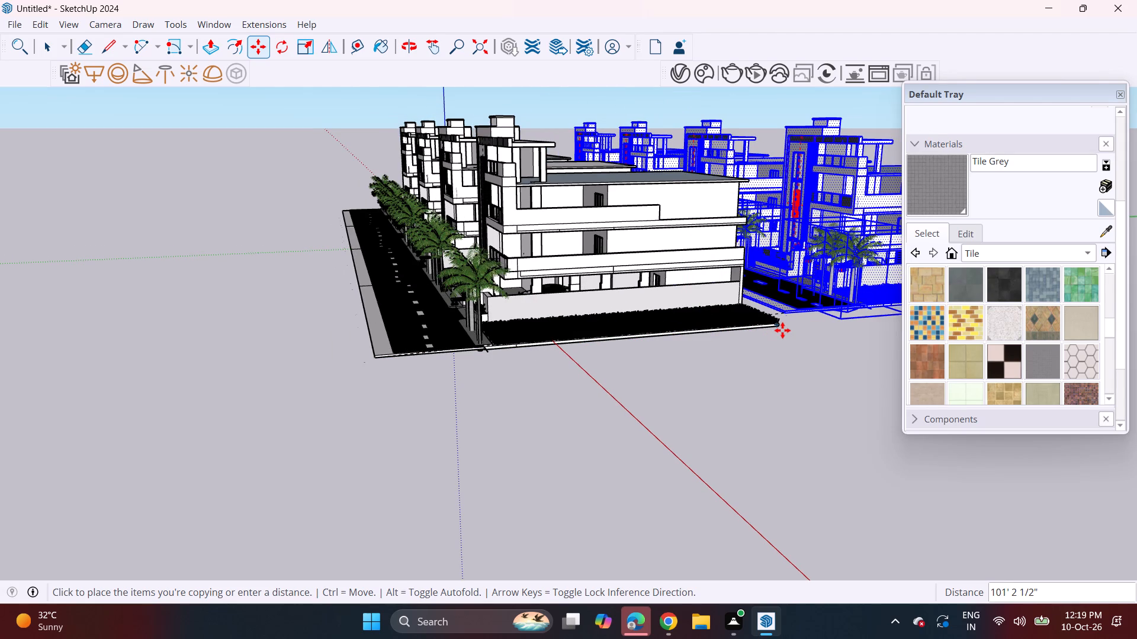
{"action": "scroll", "coordinate": [782, 330], "scroll_direction": "up", "scroll_amount": 7}
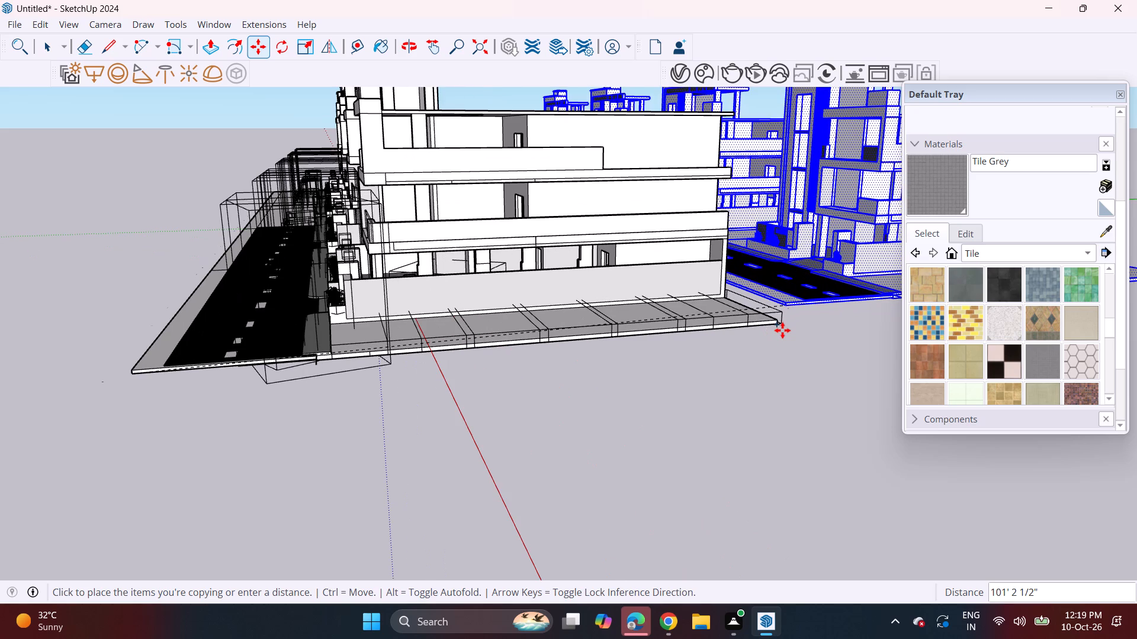
{"action": "scroll", "coordinate": [783, 331], "scroll_direction": "up", "scroll_amount": 4}
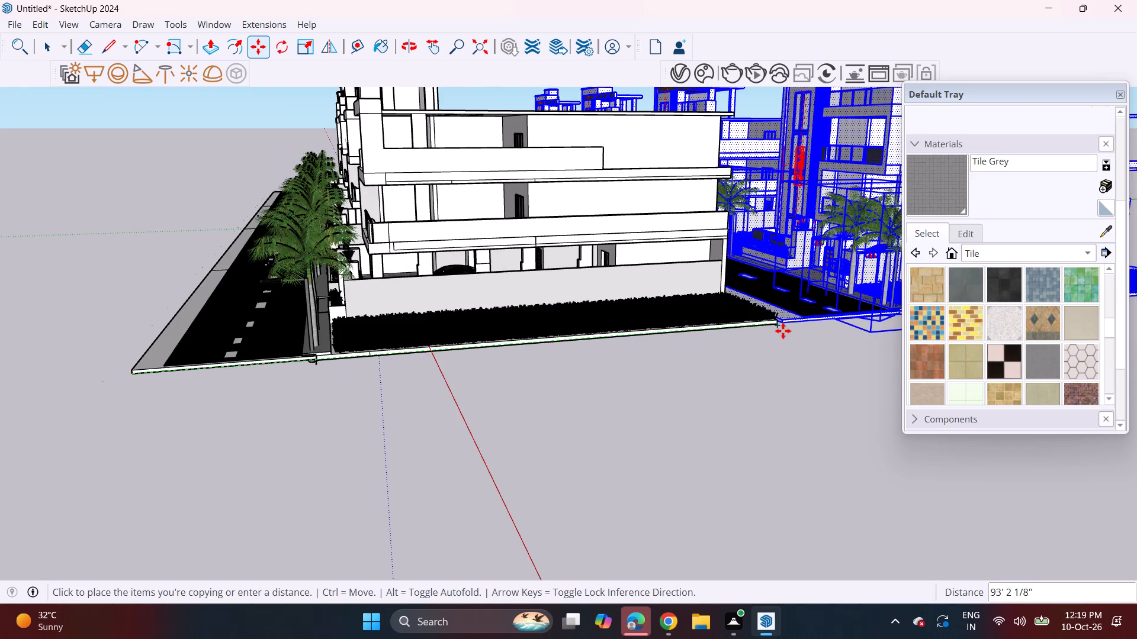
{"action": "scroll", "coordinate": [783, 331], "scroll_direction": "up", "scroll_amount": 7}
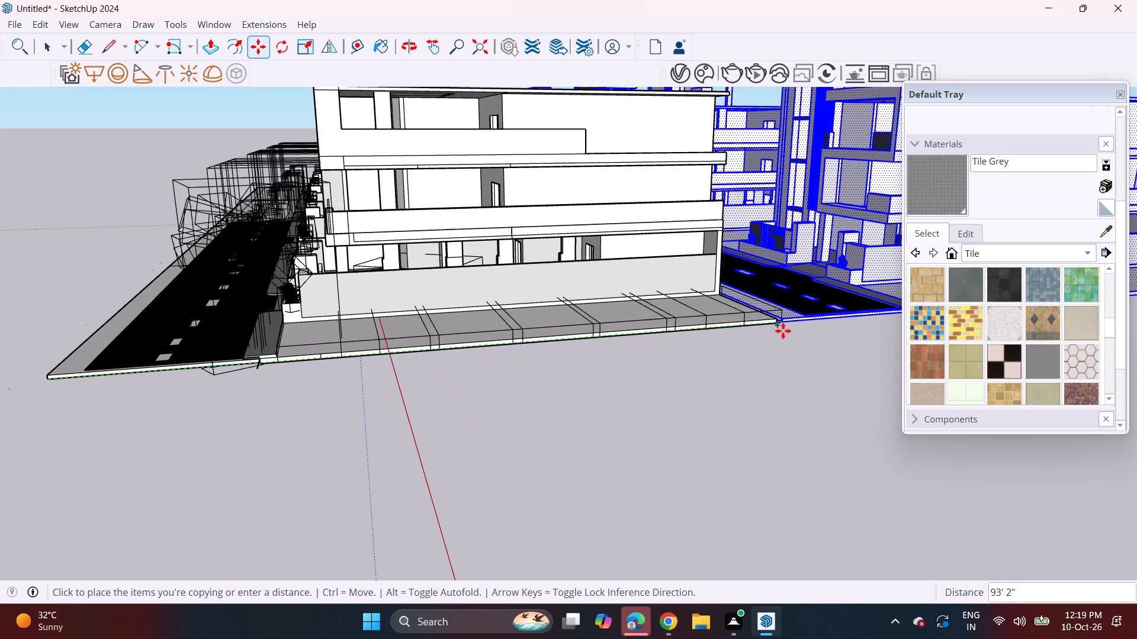
{"action": "scroll", "coordinate": [783, 331], "scroll_direction": "up", "scroll_amount": 13}
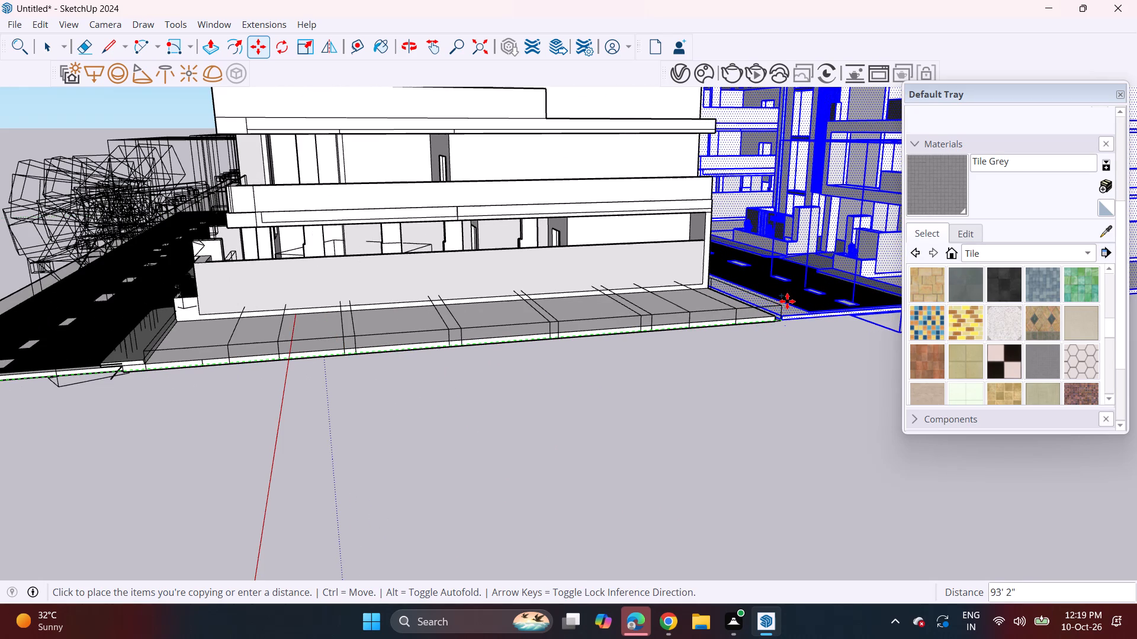
{"action": "scroll", "coordinate": [787, 301], "scroll_direction": "up", "scroll_amount": 14}
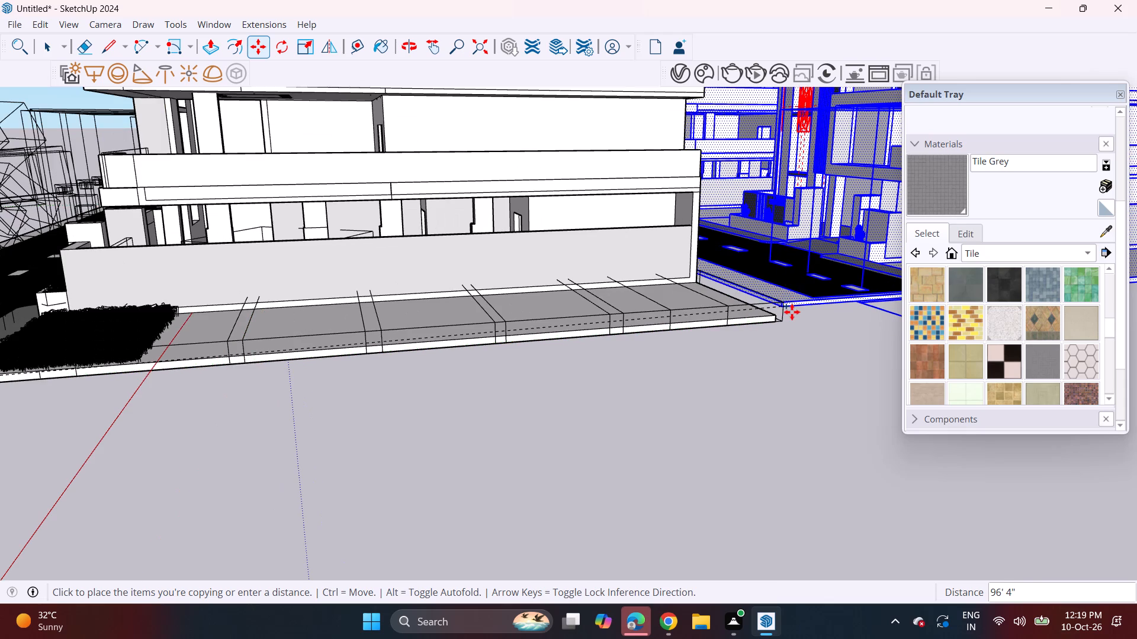
{"action": "scroll", "coordinate": [791, 313], "scroll_direction": "up", "scroll_amount": 16}
{"action": "scroll", "coordinate": [796, 322], "scroll_direction": "up", "scroll_amount": 10}
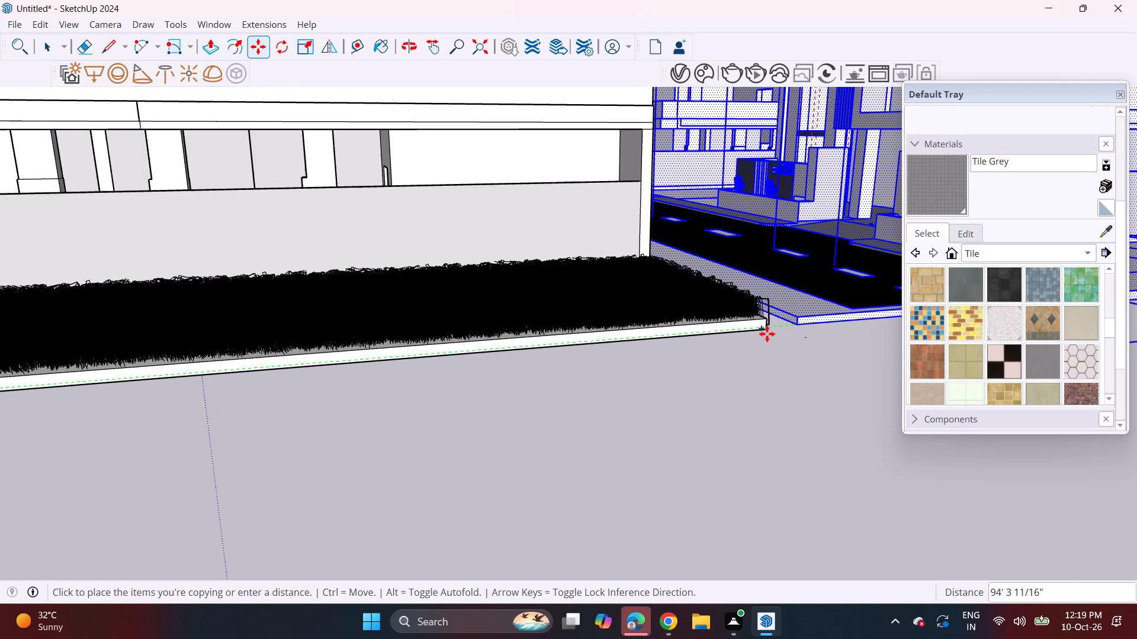
{"action": "scroll", "coordinate": [767, 334], "scroll_direction": "up", "scroll_amount": 10}
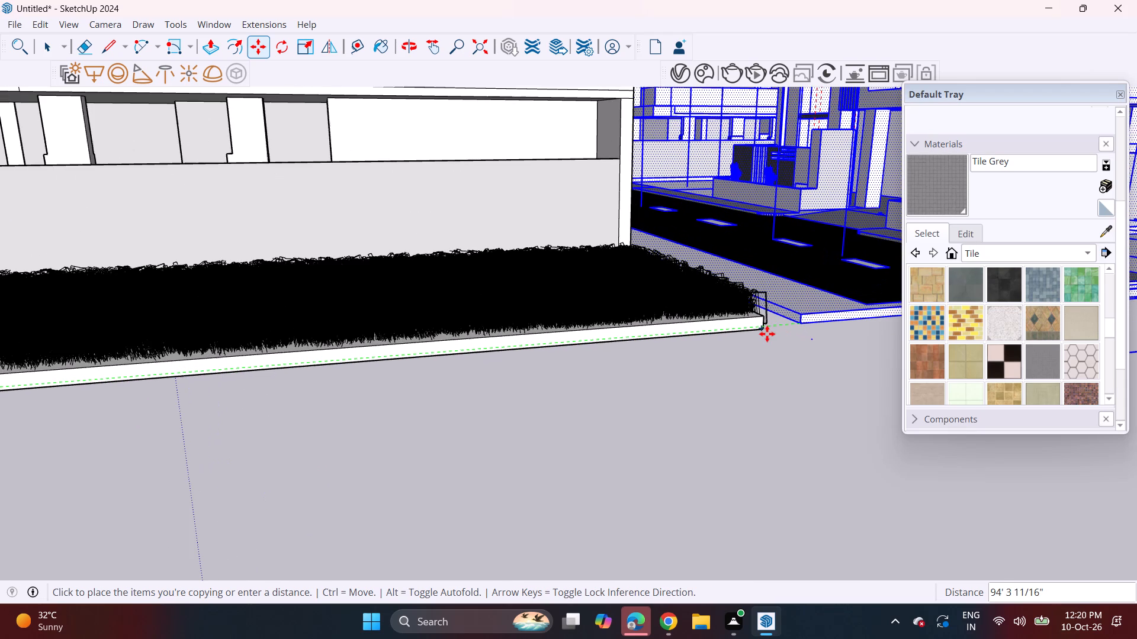
{"action": "scroll", "coordinate": [767, 334], "scroll_direction": "up", "scroll_amount": 13}
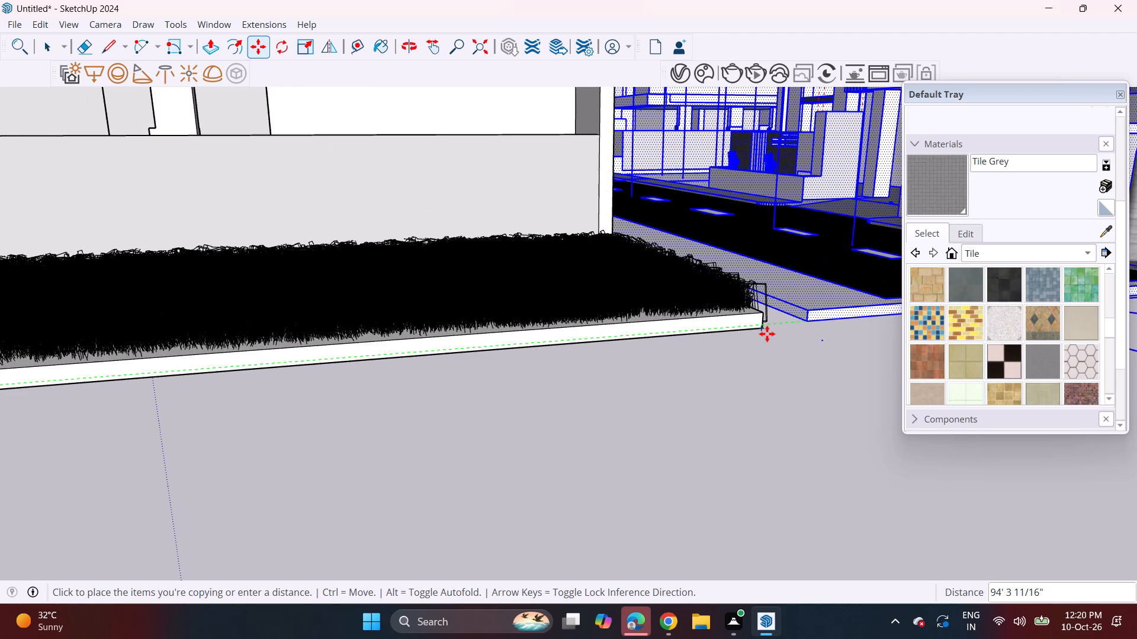
{"action": "scroll", "coordinate": [767, 334], "scroll_direction": "up", "scroll_amount": 4}
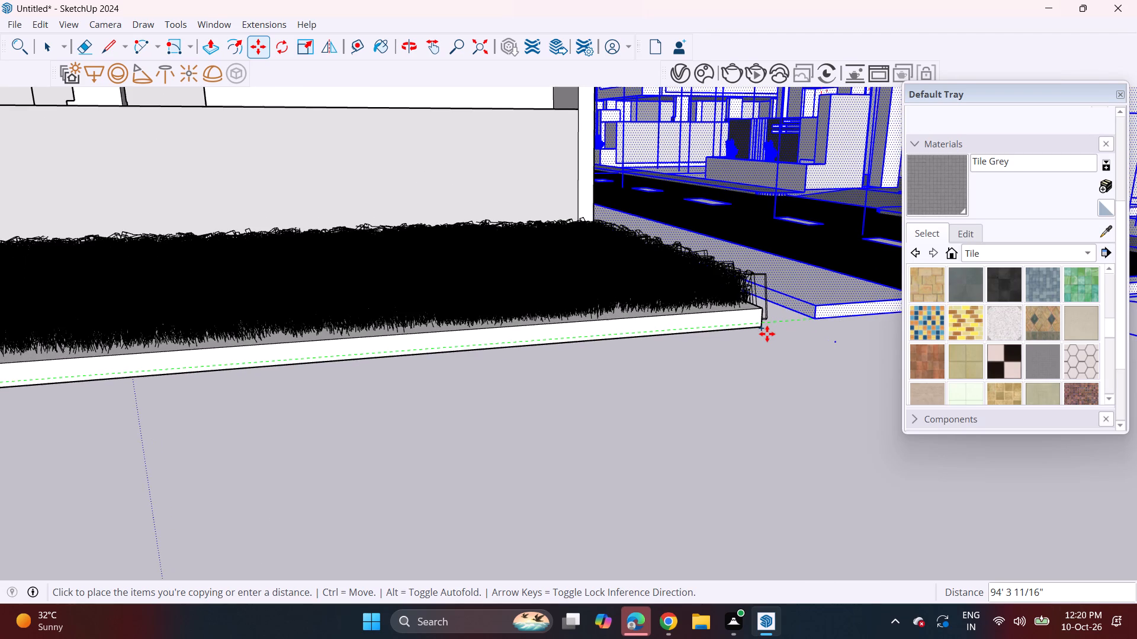
{"action": "middle_click_drag", "start_coordinate": [767, 334], "coordinate": [562, 356]}
{"action": "scroll", "coordinate": [569, 354], "scroll_direction": "up", "scroll_amount": 1}
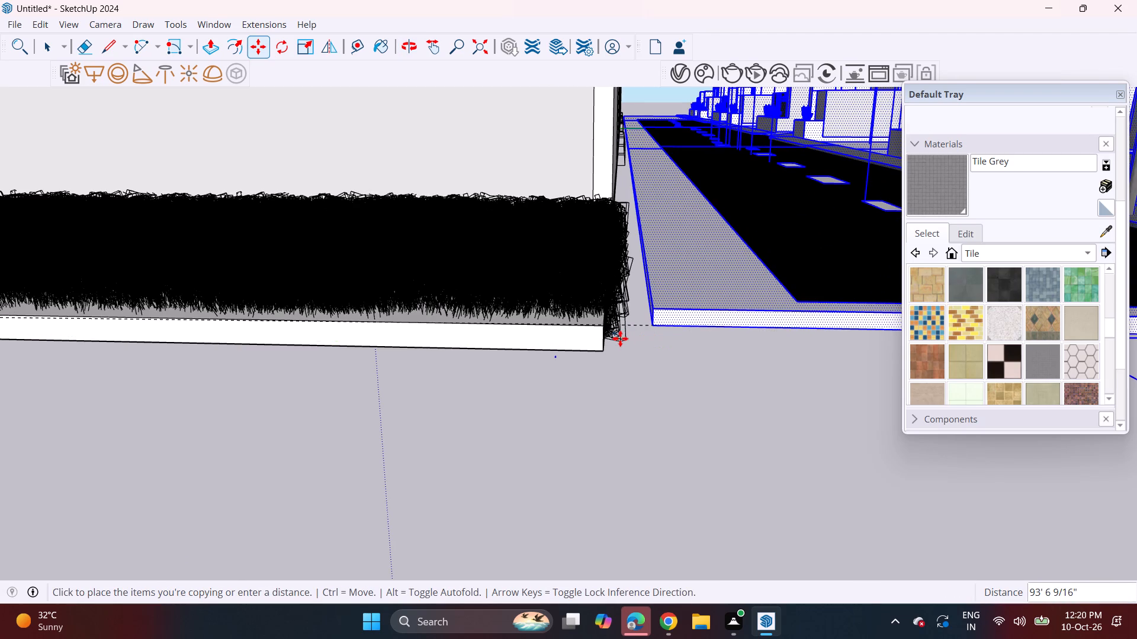
{"action": "scroll", "coordinate": [605, 345], "scroll_direction": "up", "scroll_amount": 8}
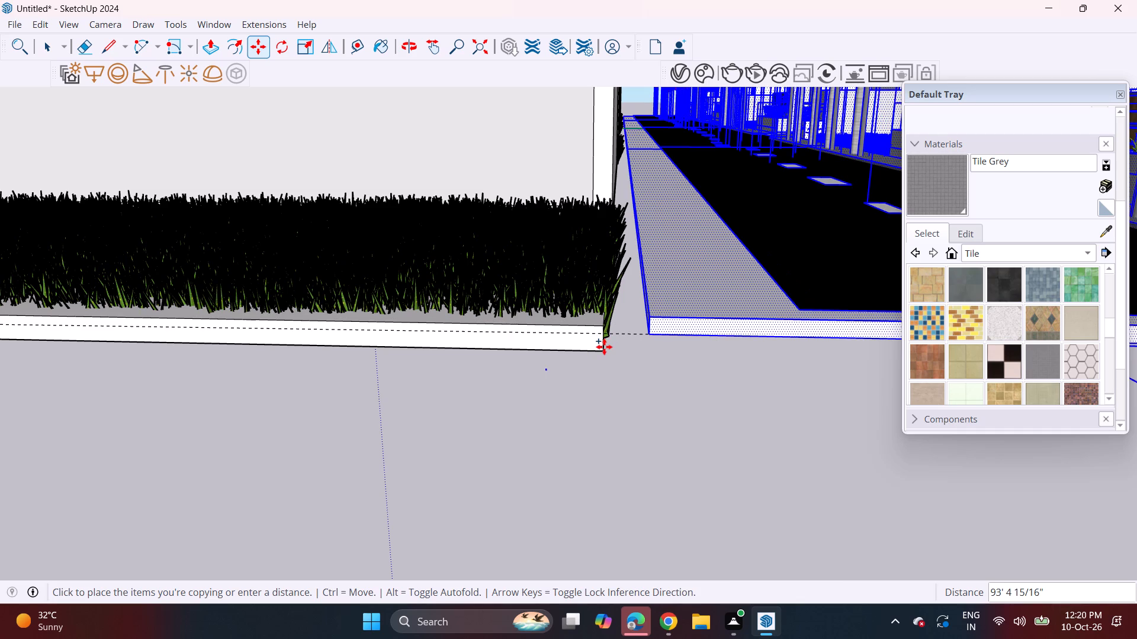
{"action": "scroll", "coordinate": [604, 347], "scroll_direction": "up", "scroll_amount": 12}
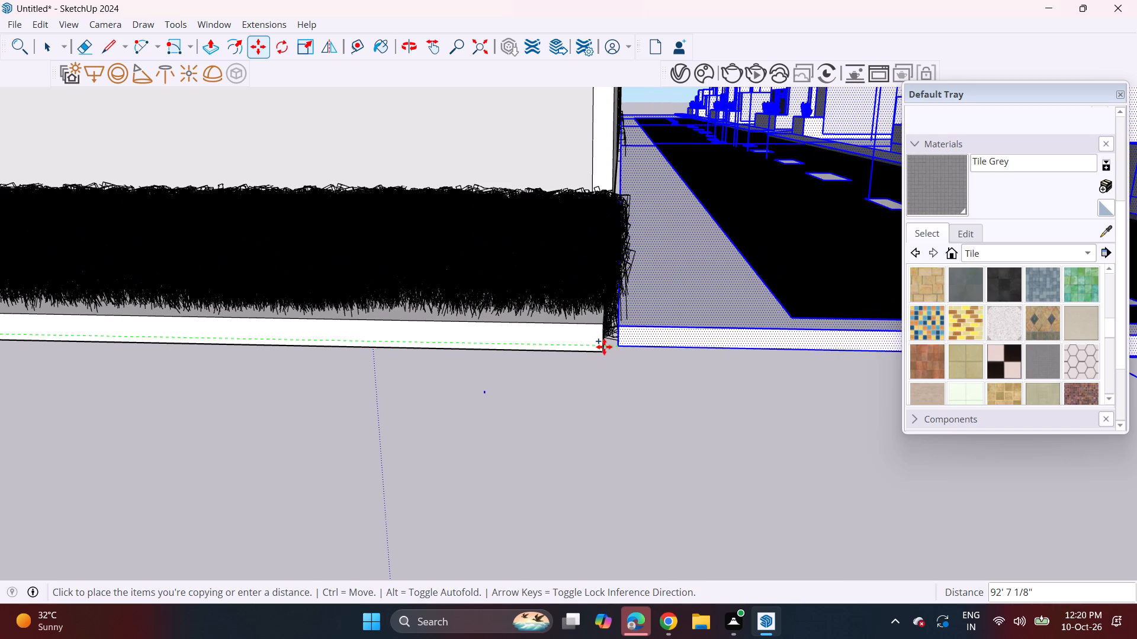
{"action": "scroll", "coordinate": [604, 347], "scroll_direction": "up", "scroll_amount": 7}
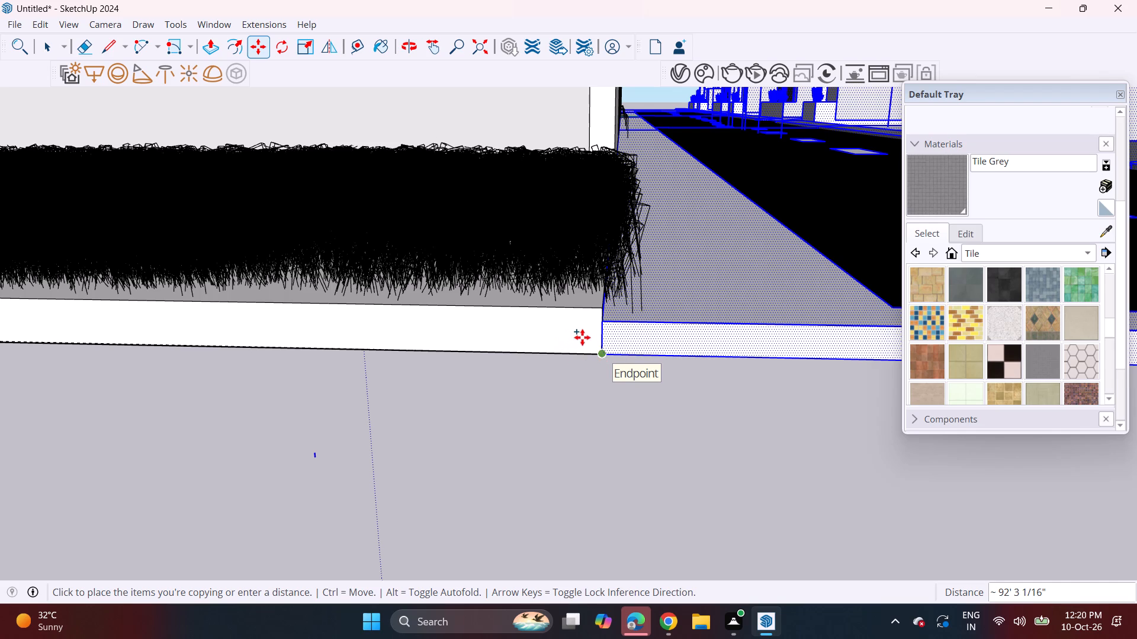
{"action": "scroll", "coordinate": [606, 359], "scroll_direction": "up", "scroll_amount": 4}
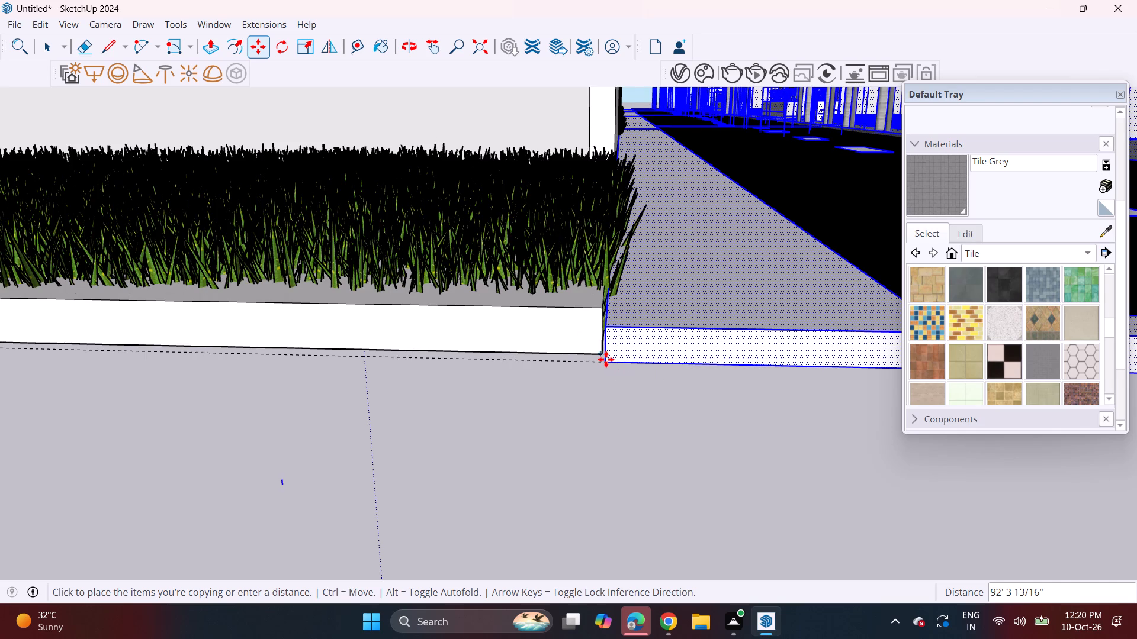
{"action": "scroll", "coordinate": [605, 356], "scroll_direction": "up", "scroll_amount": 2}
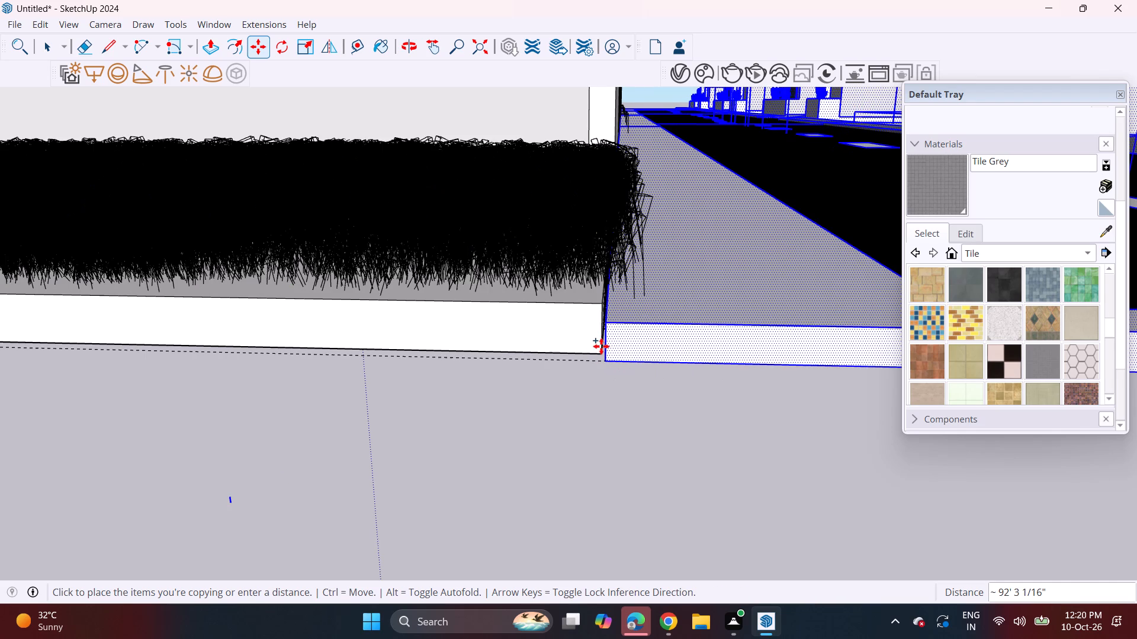
{"action": "left_click", "coordinate": [601, 337]}
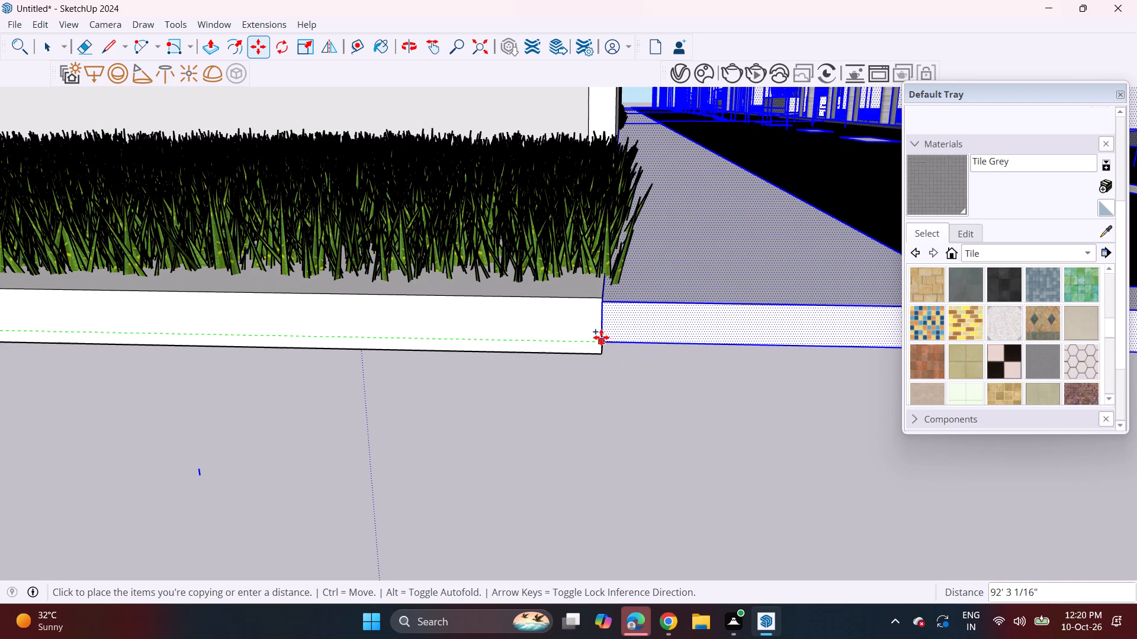
{"action": "scroll", "coordinate": [477, 269], "scroll_direction": "down", "scroll_amount": 6}
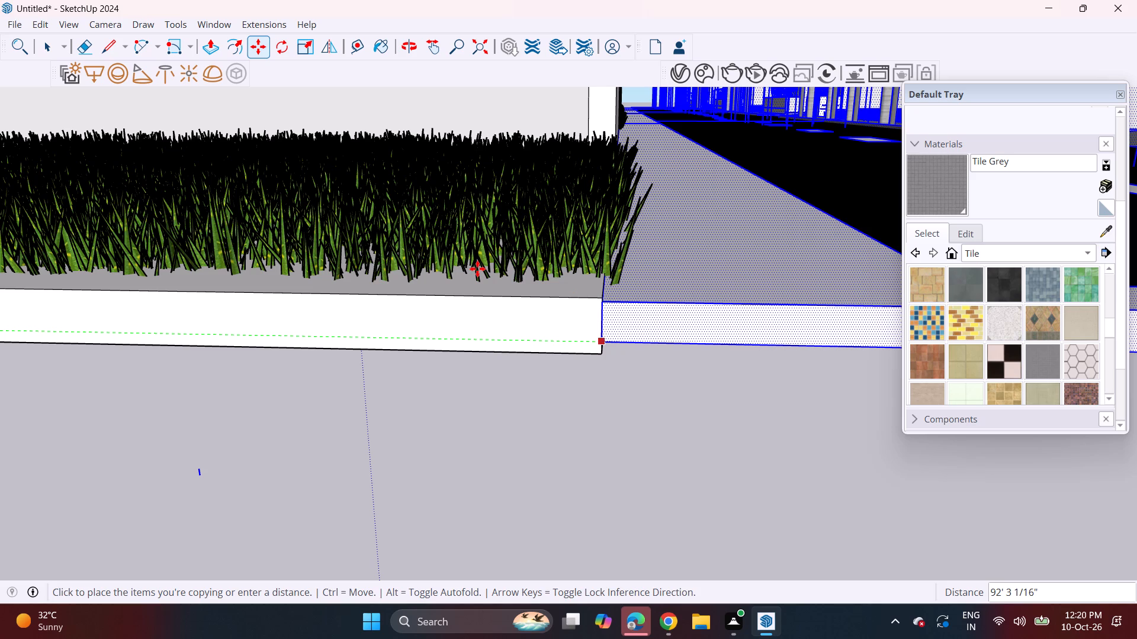
{"action": "scroll", "coordinate": [477, 269], "scroll_direction": "down", "scroll_amount": 2}
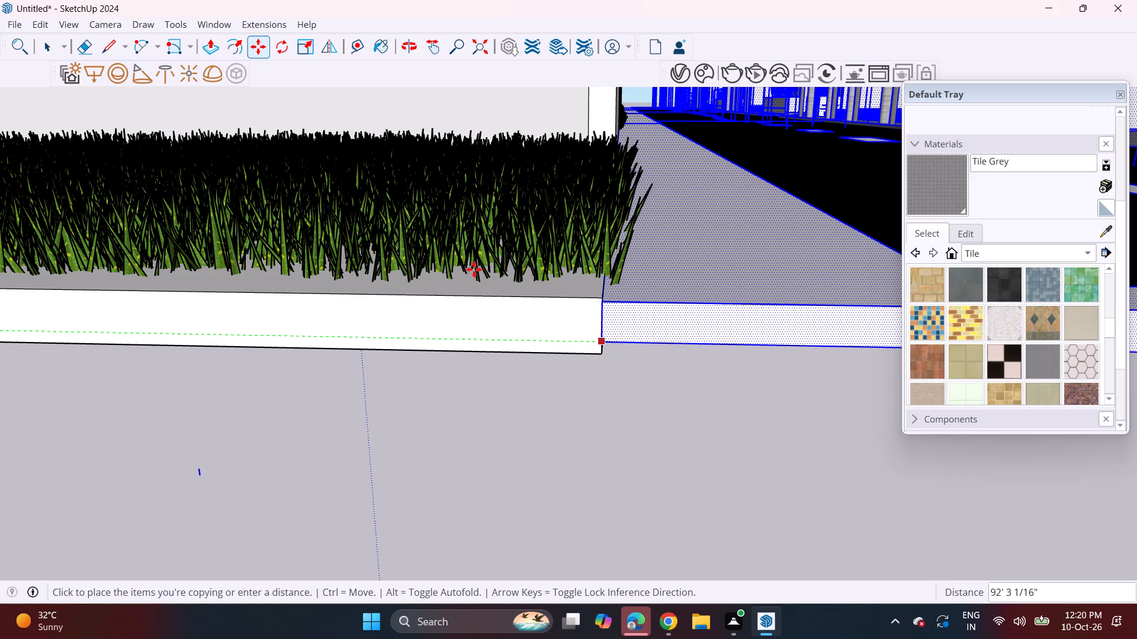
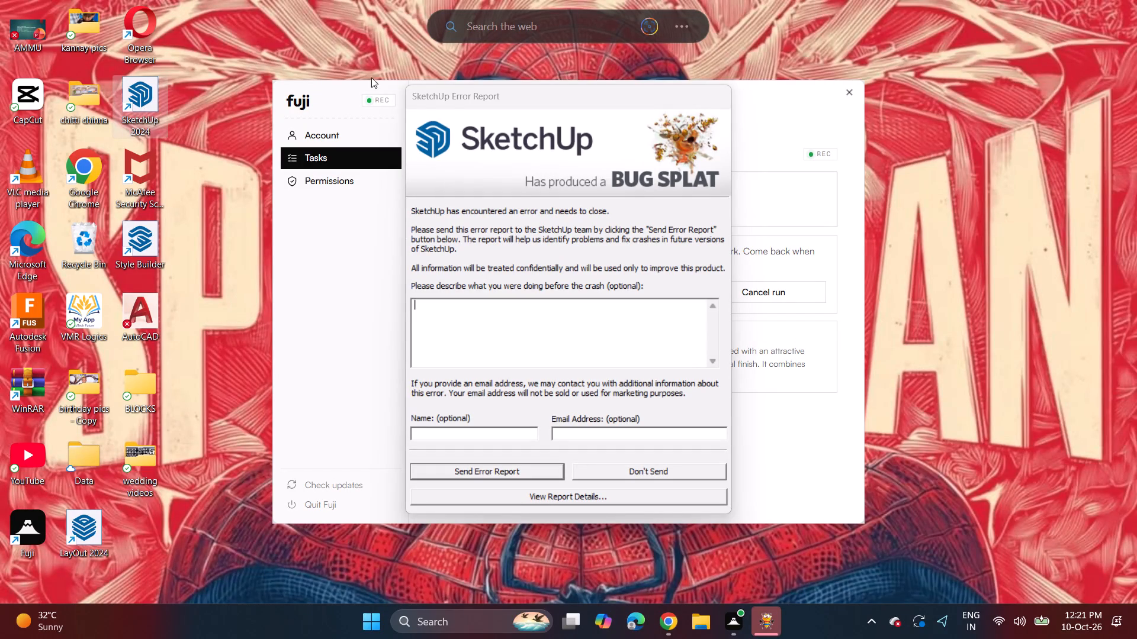
Reopen the recovered "Untitled" model from the recent files after the crash.
{"action": "left_click_drag", "start_coordinate": [431, 100], "coordinate": [772, 92]}
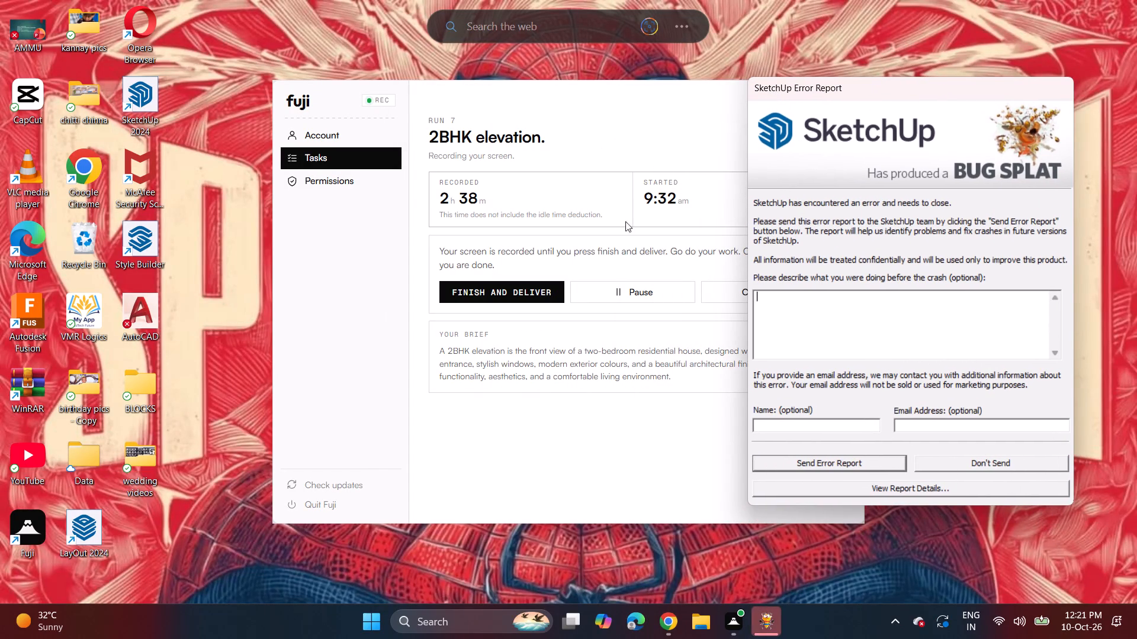
{"action": "left_click", "coordinate": [632, 294]}
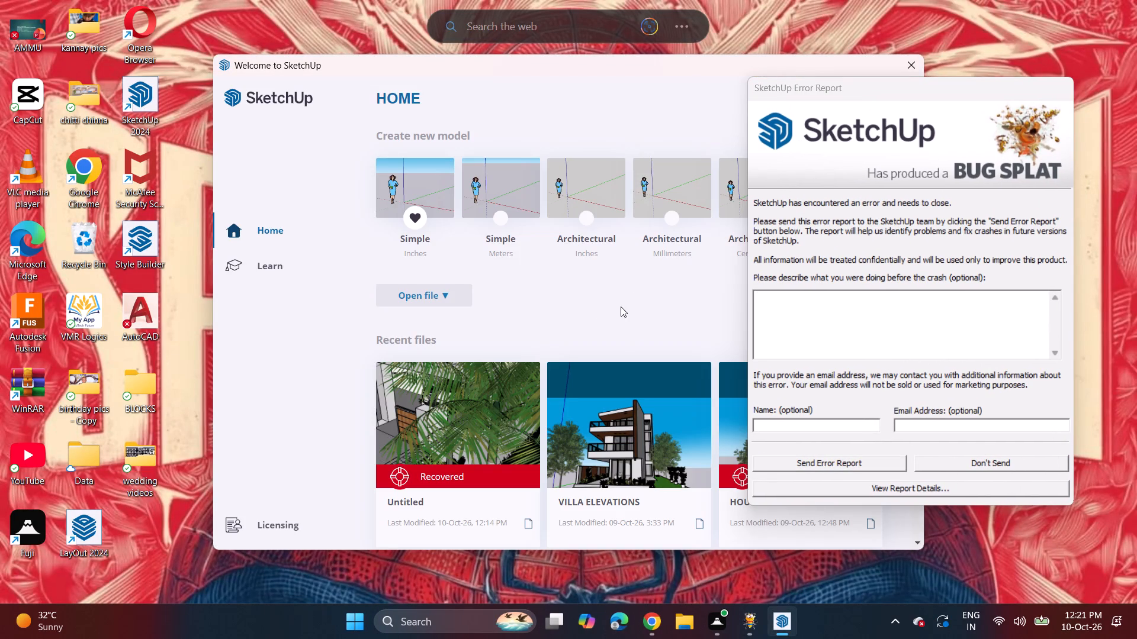
{"action": "left_click", "coordinate": [476, 404]}
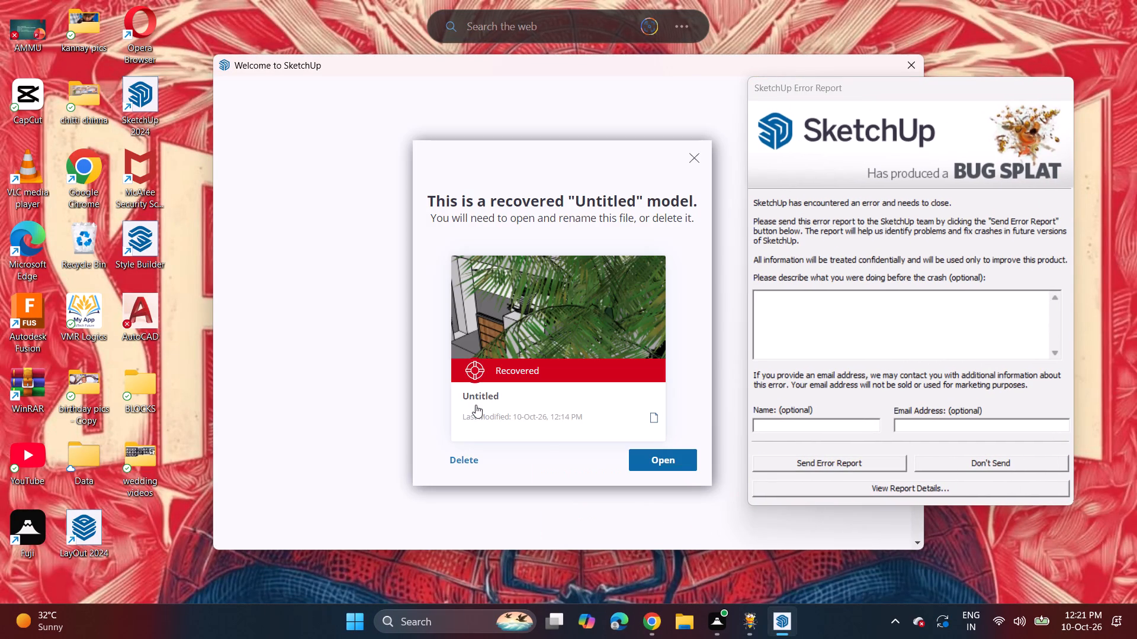
{"action": "left_click", "coordinate": [692, 465]}
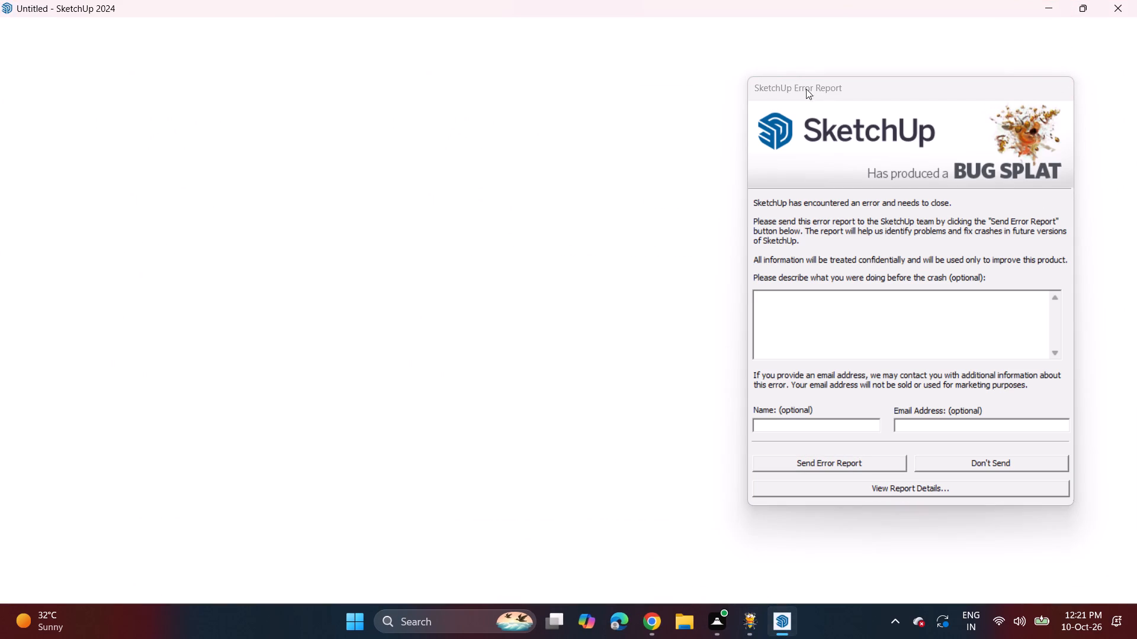
Dismiss the crash error report without sending it.
{"action": "left_click_drag", "start_coordinate": [781, 89], "coordinate": [811, 95]}
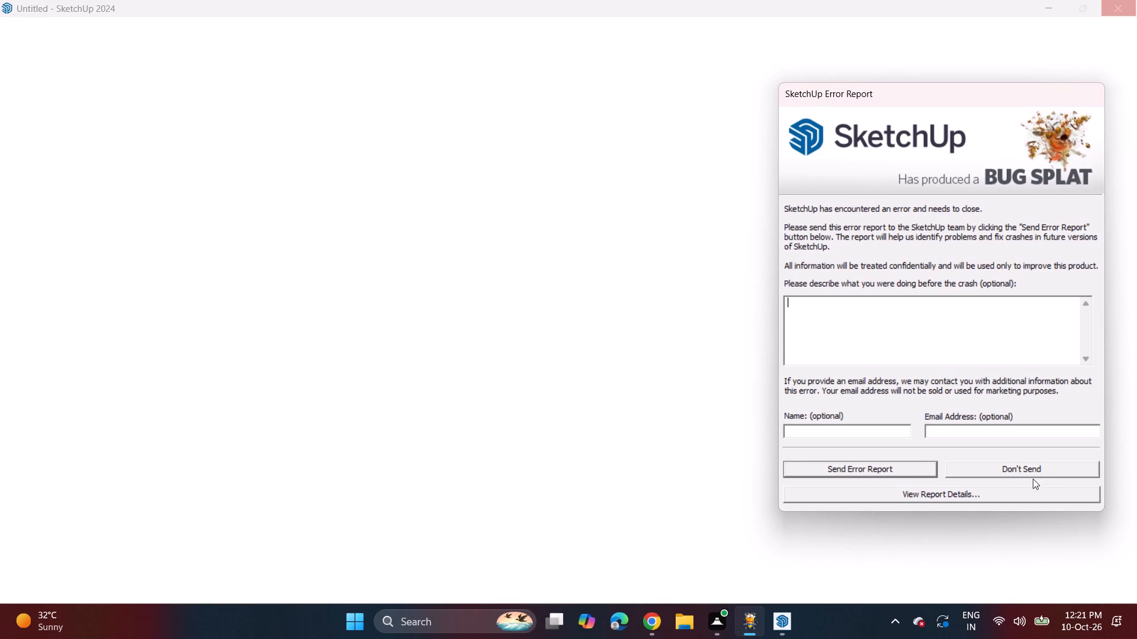
{"action": "left_click", "coordinate": [974, 475]}
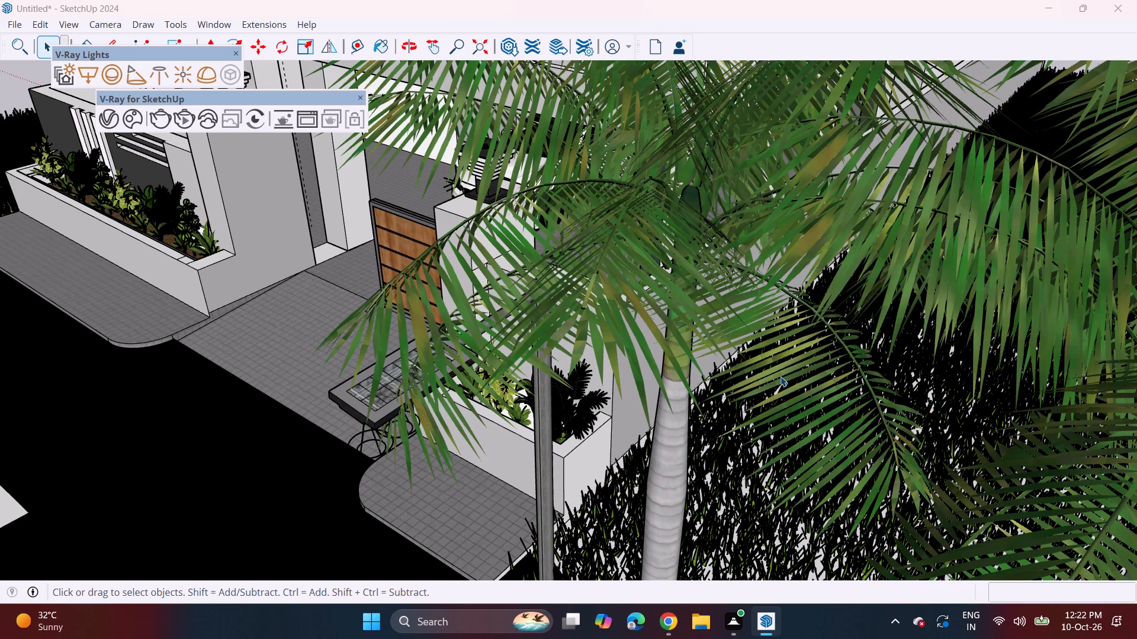
Copy the entire house scene about 74' 9" along the road, joining the copy's left front footpath corner to the original's right end, and clear the selection.
{"action": "scroll", "coordinate": [366, 427], "scroll_direction": "down", "scroll_amount": 3}
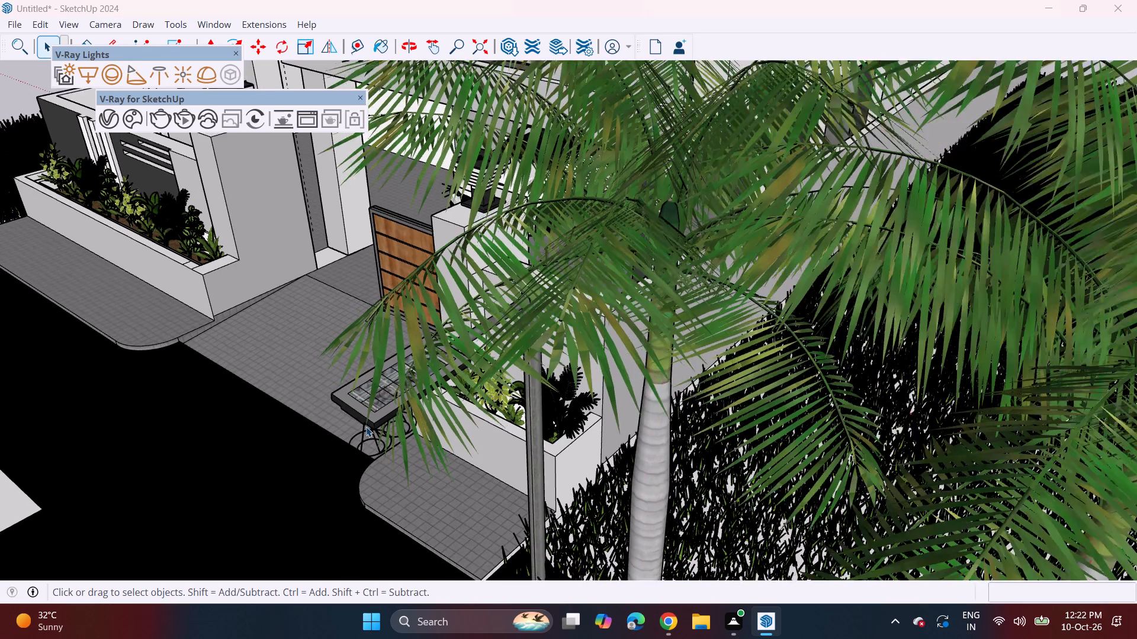
{"action": "scroll", "coordinate": [366, 427], "scroll_direction": "down", "scroll_amount": 2}
{"action": "scroll", "coordinate": [374, 422], "scroll_direction": "down", "scroll_amount": 20}
{"action": "scroll", "coordinate": [374, 422], "scroll_direction": "down", "scroll_amount": 1}
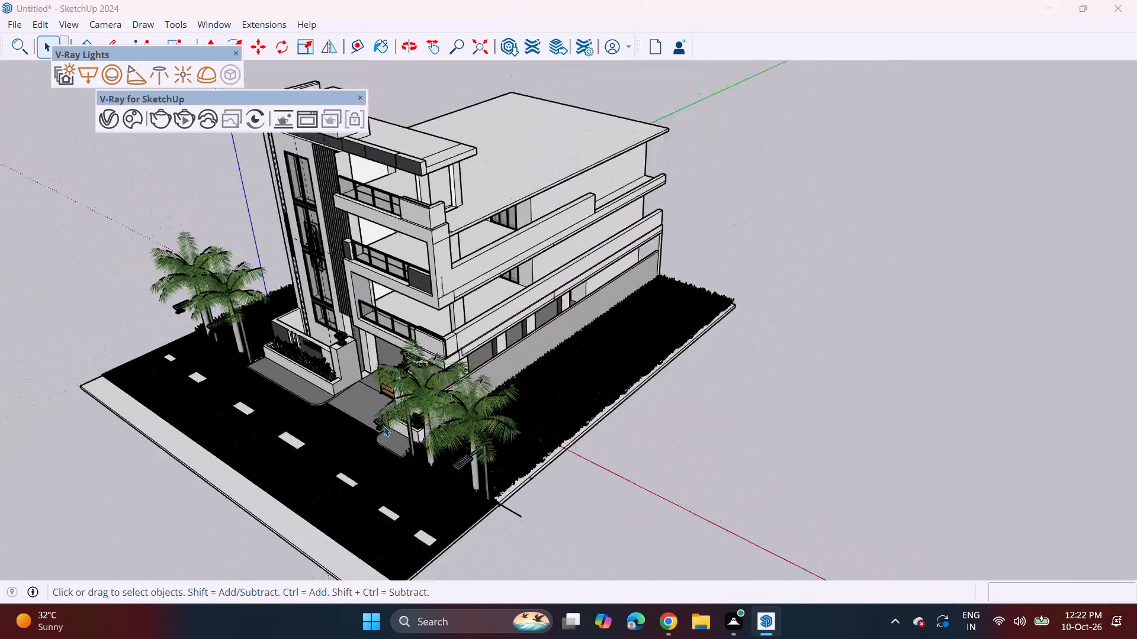
{"action": "middle_click_drag", "start_coordinate": [366, 444], "coordinate": [641, 271]}
{"action": "scroll", "coordinate": [576, 300], "scroll_direction": "down", "scroll_amount": 4}
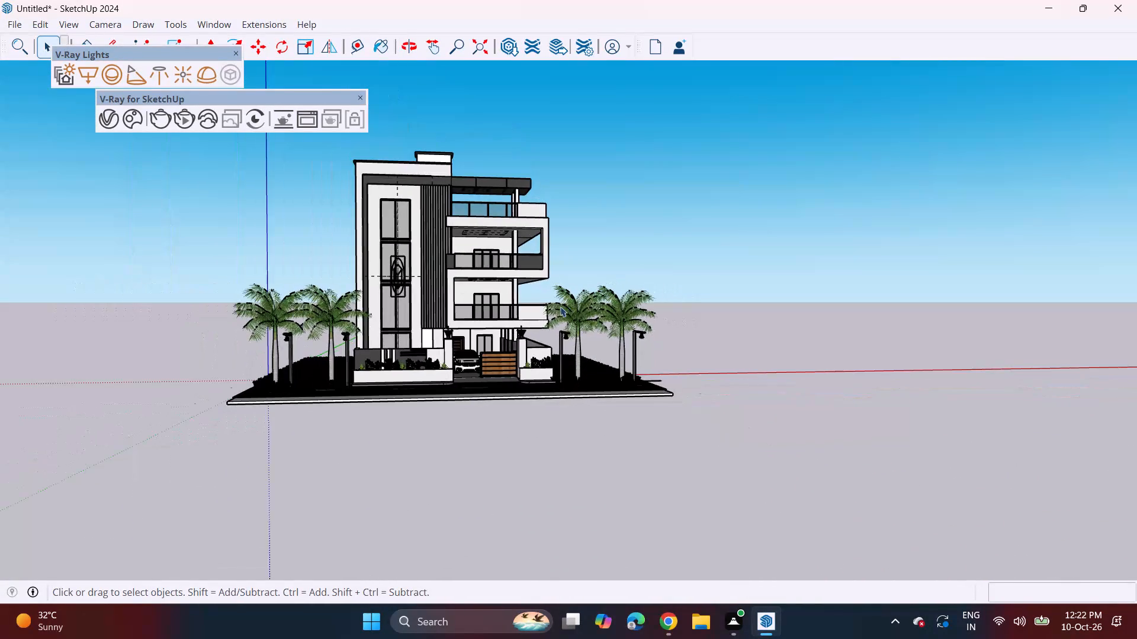
{"action": "middle_click_drag", "start_coordinate": [295, 234], "coordinate": [330, 308], "text": "shift"}
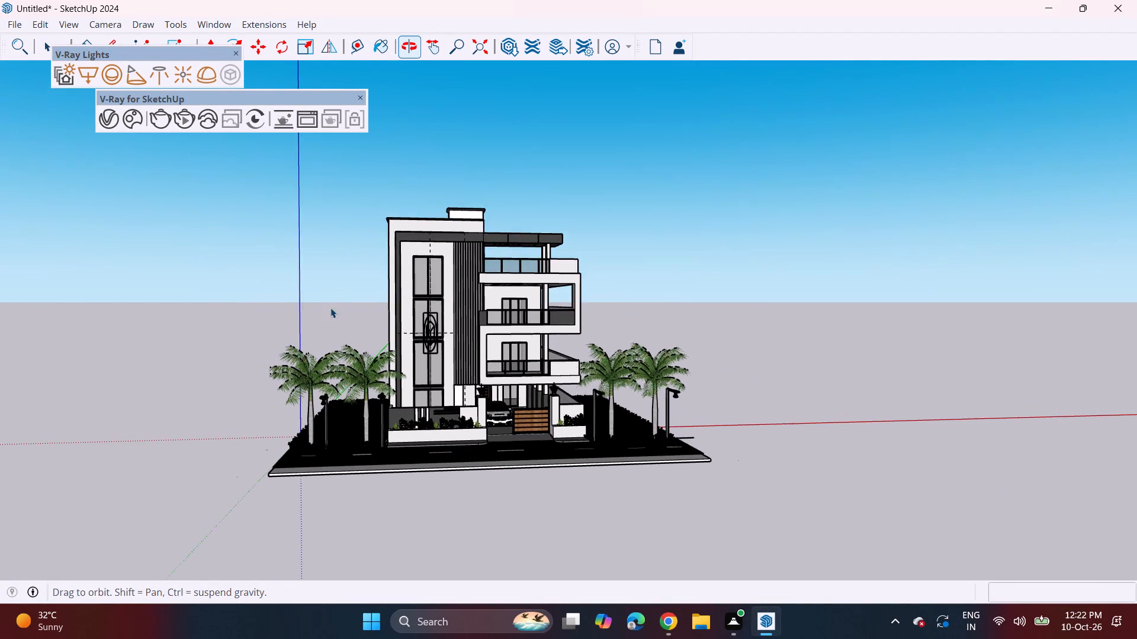
{"action": "middle_click_drag", "start_coordinate": [330, 308], "coordinate": [331, 307], "text": "shift"}
{"action": "left_click_drag", "start_coordinate": [246, 164], "coordinate": [268, 446]}
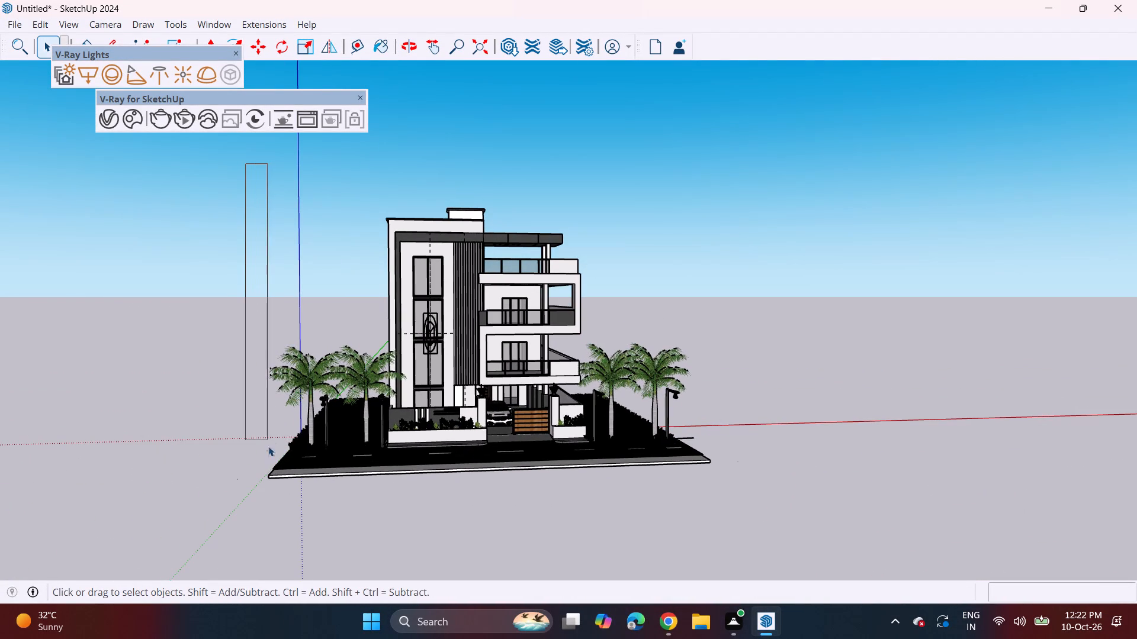
{"action": "left_click_drag", "start_coordinate": [268, 446], "coordinate": [773, 507]}
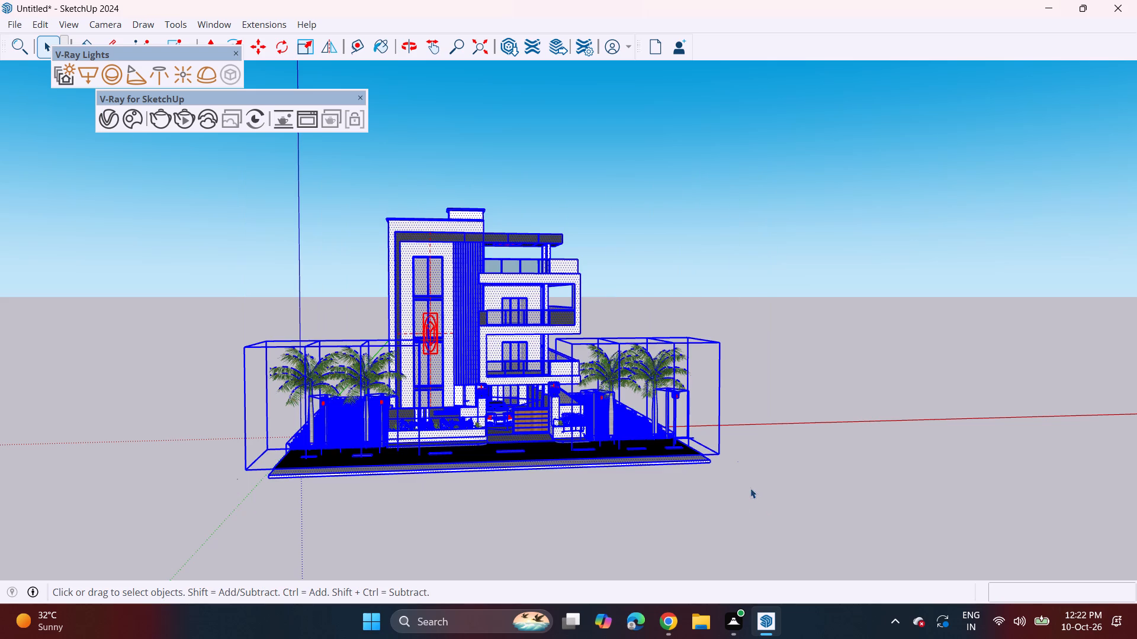
{"action": "scroll", "coordinate": [223, 494], "scroll_direction": "up", "scroll_amount": 8}
{"action": "scroll", "coordinate": [279, 477], "scroll_direction": "up", "scroll_amount": 9}
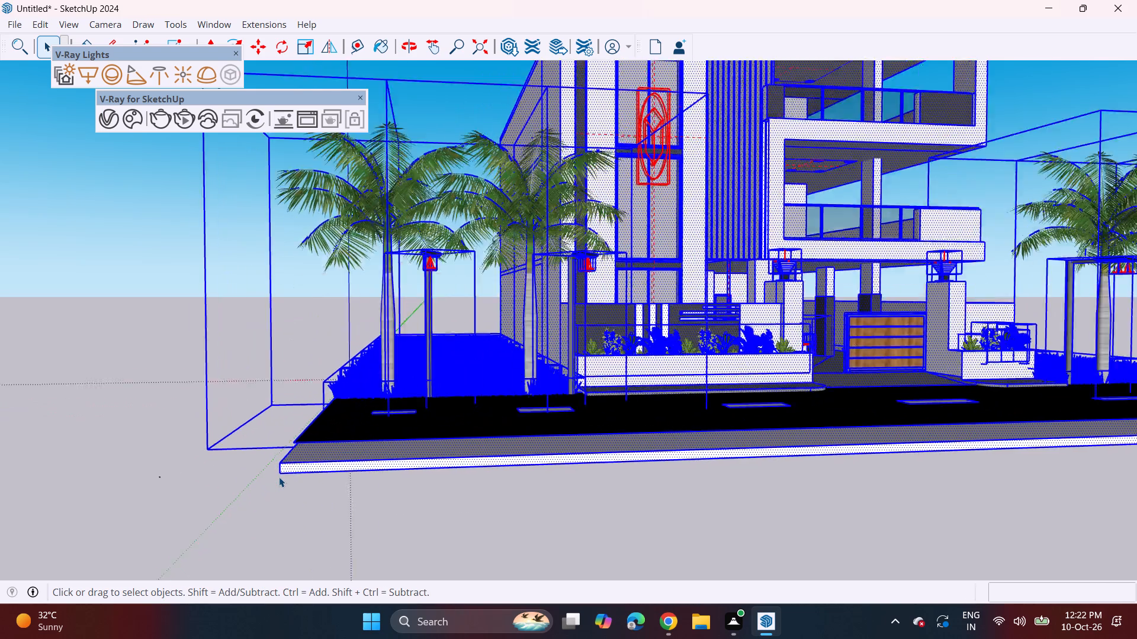
{"action": "scroll", "coordinate": [279, 477], "scroll_direction": "up", "scroll_amount": 17}
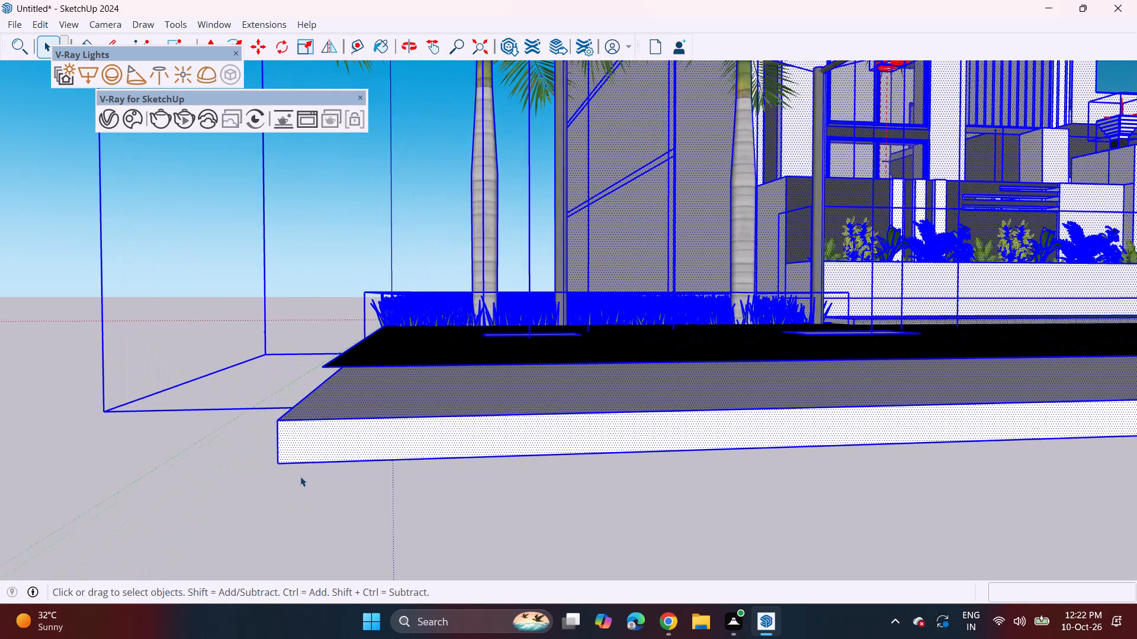
{"action": "key", "text": "m"}
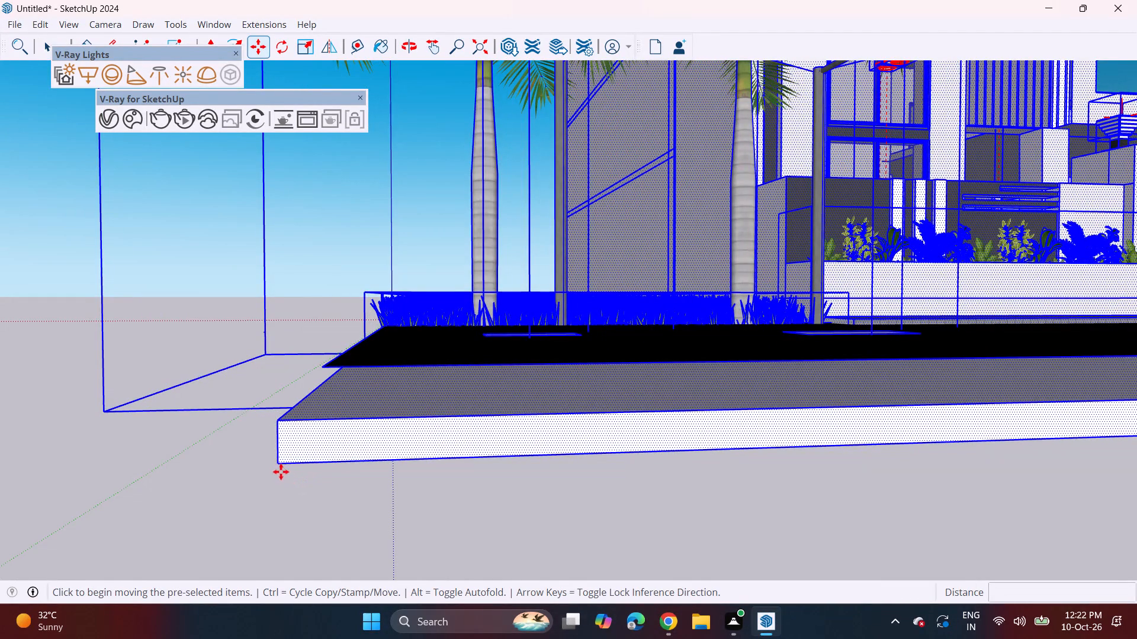
{"action": "left_click", "coordinate": [281, 468]}
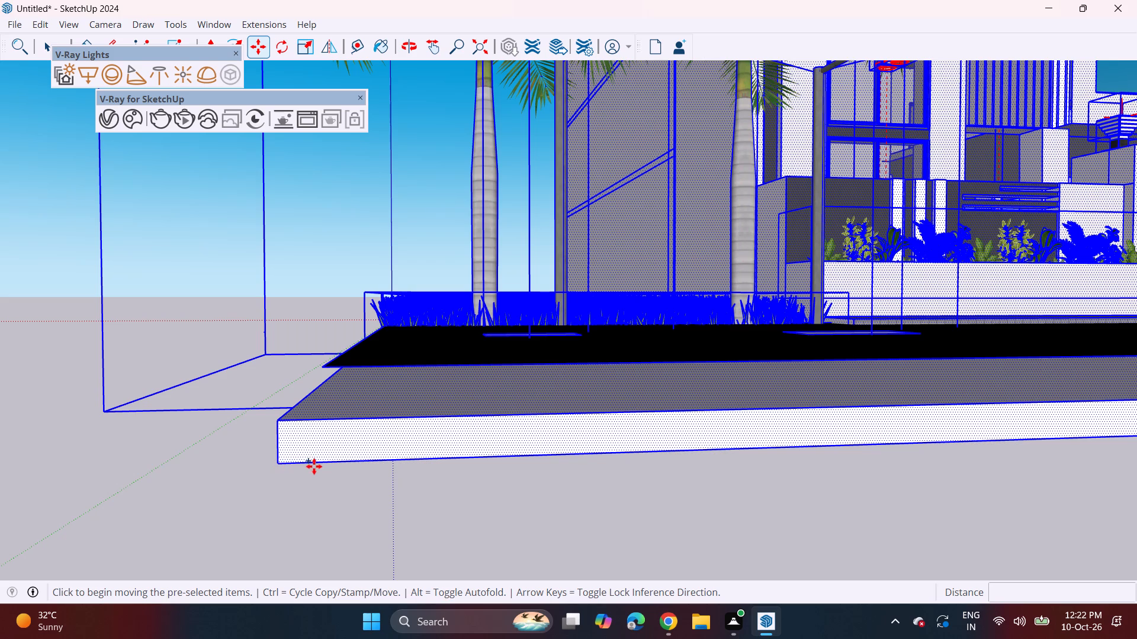
{"action": "scroll", "coordinate": [458, 454], "scroll_direction": "down", "scroll_amount": 6}
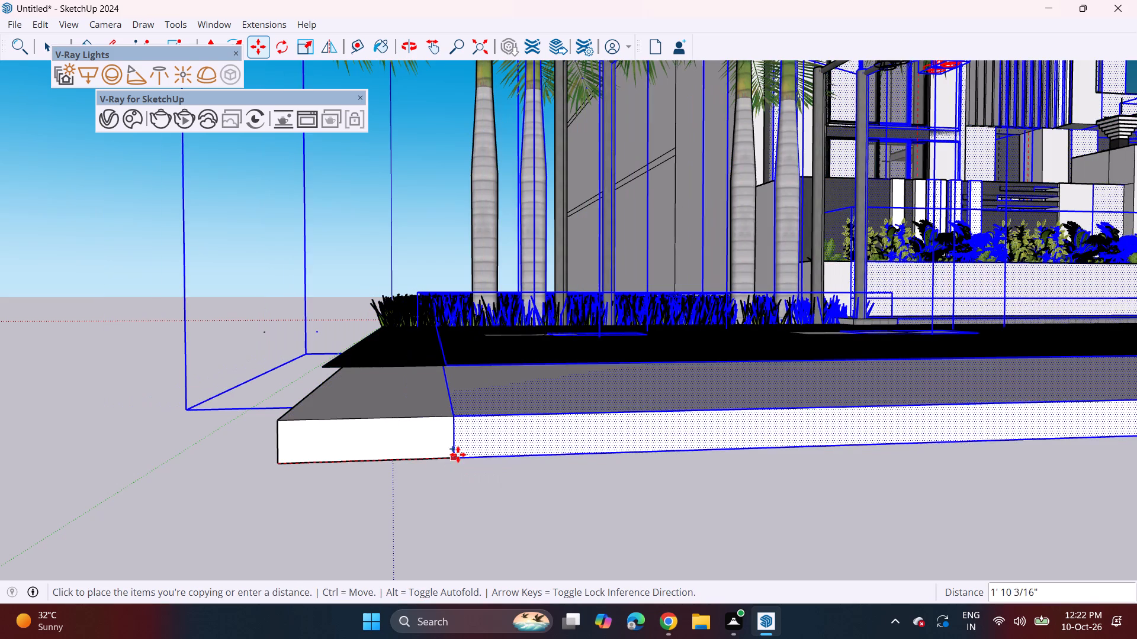
{"action": "scroll", "coordinate": [458, 454], "scroll_direction": "down", "scroll_amount": 20}
{"action": "scroll", "coordinate": [458, 454], "scroll_direction": "down", "scroll_amount": 9}
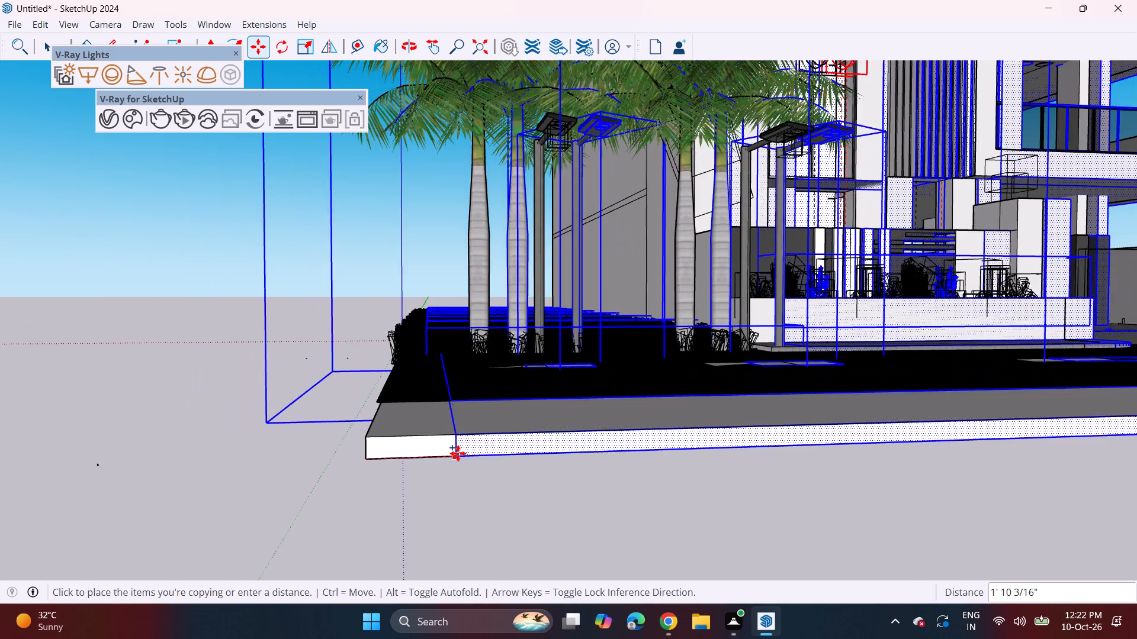
{"action": "scroll", "coordinate": [458, 453], "scroll_direction": "down", "scroll_amount": 20}
{"action": "scroll", "coordinate": [458, 453], "scroll_direction": "down", "scroll_amount": 9}
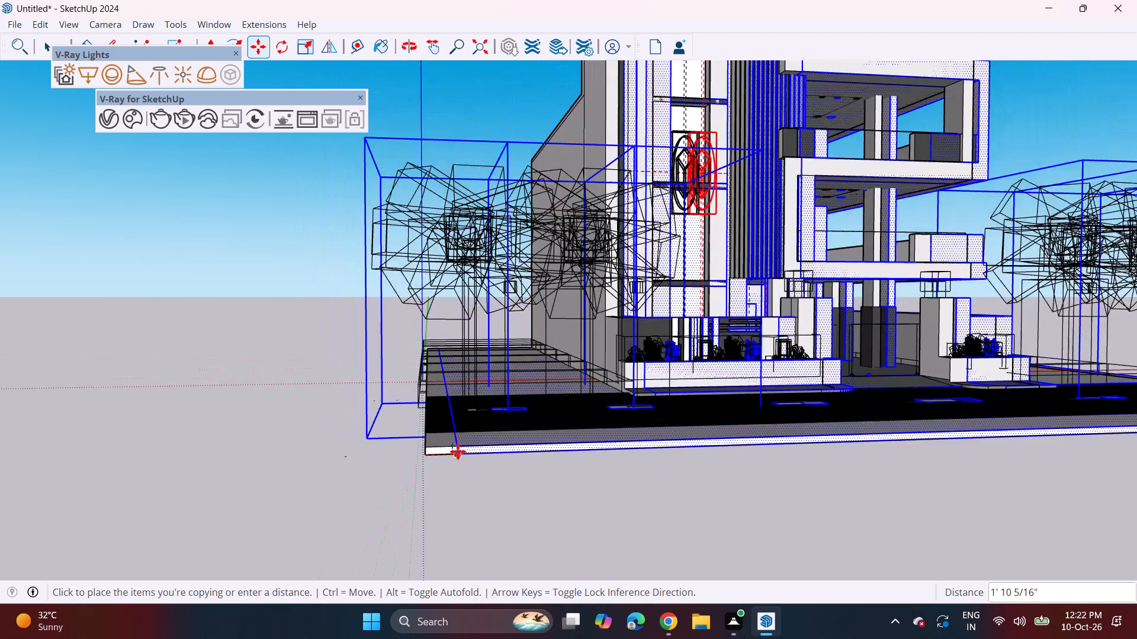
{"action": "scroll", "coordinate": [458, 451], "scroll_direction": "down", "scroll_amount": 20}
{"action": "scroll", "coordinate": [458, 451], "scroll_direction": "down", "scroll_amount": 5}
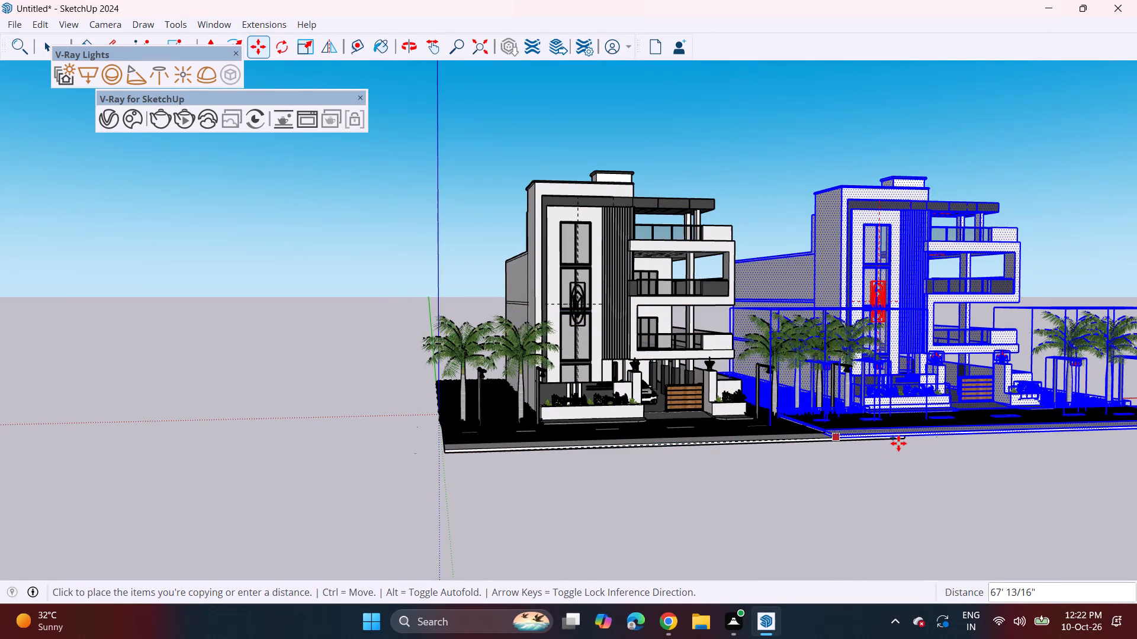
{"action": "scroll", "coordinate": [920, 441], "scroll_direction": "up", "scroll_amount": 12}
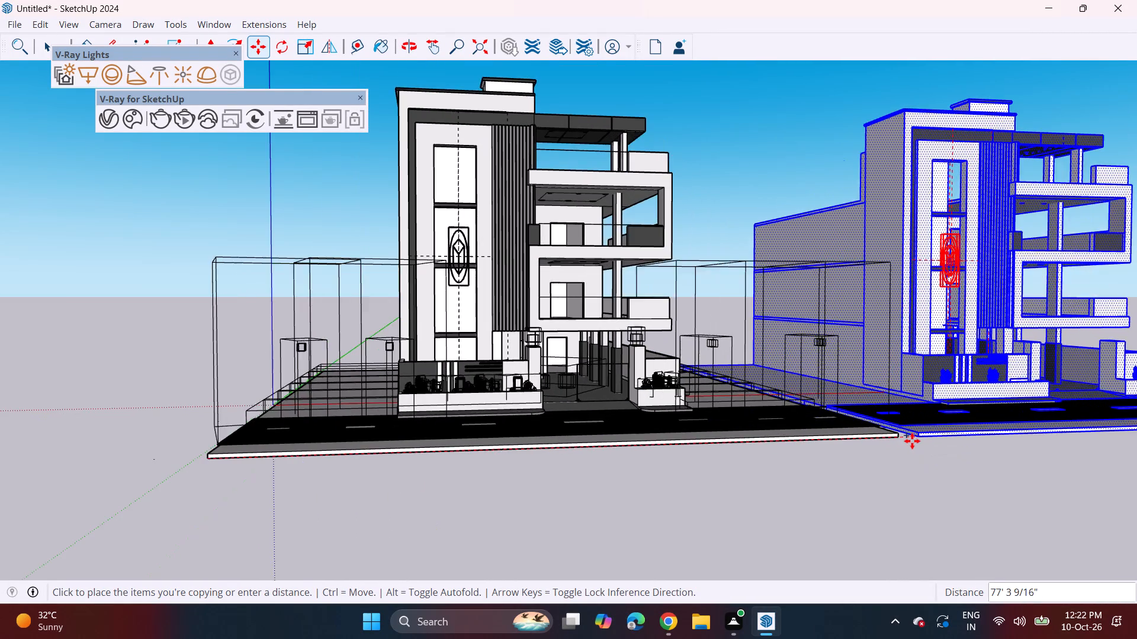
{"action": "scroll", "coordinate": [912, 441], "scroll_direction": "up", "scroll_amount": 20}
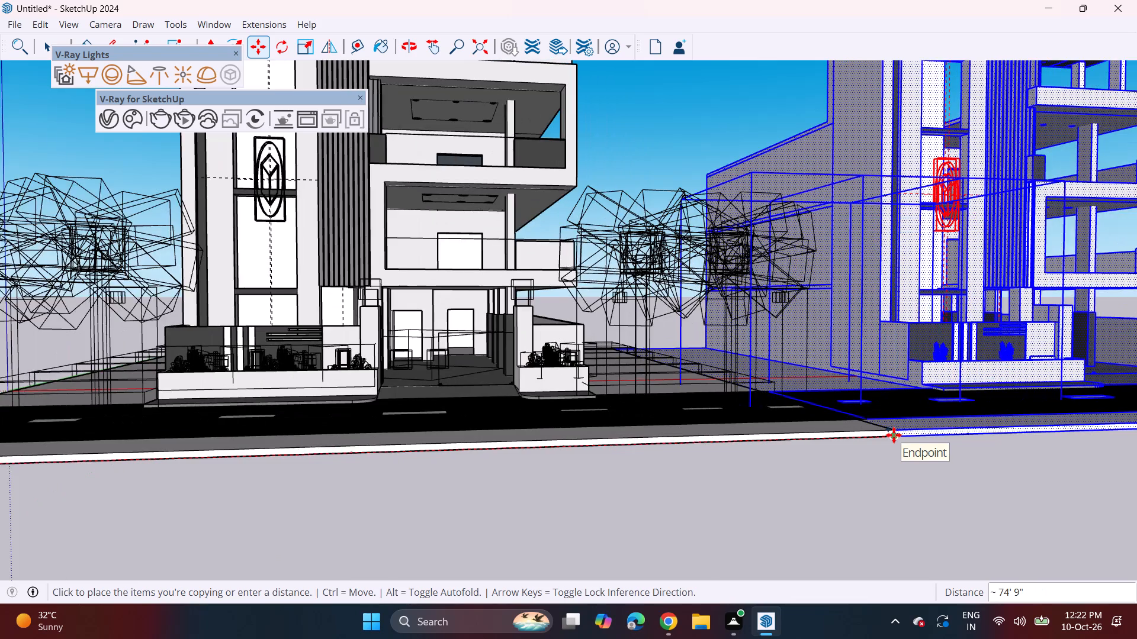
{"action": "scroll", "coordinate": [894, 435], "scroll_direction": "up", "scroll_amount": 19}
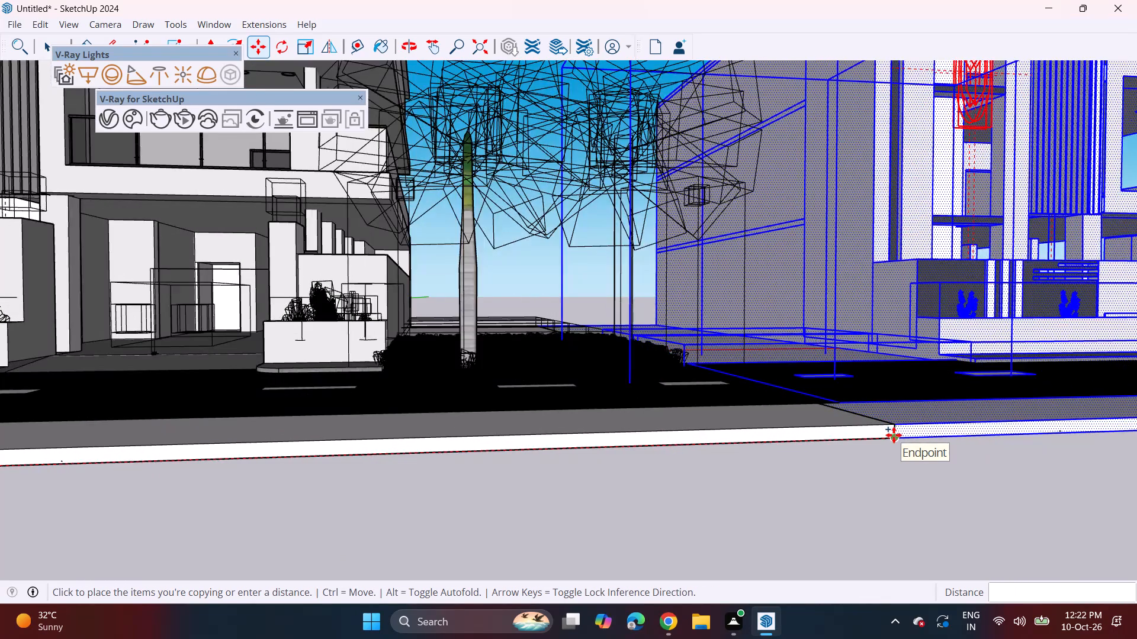
{"action": "scroll", "coordinate": [894, 435], "scroll_direction": "up", "scroll_amount": 10}
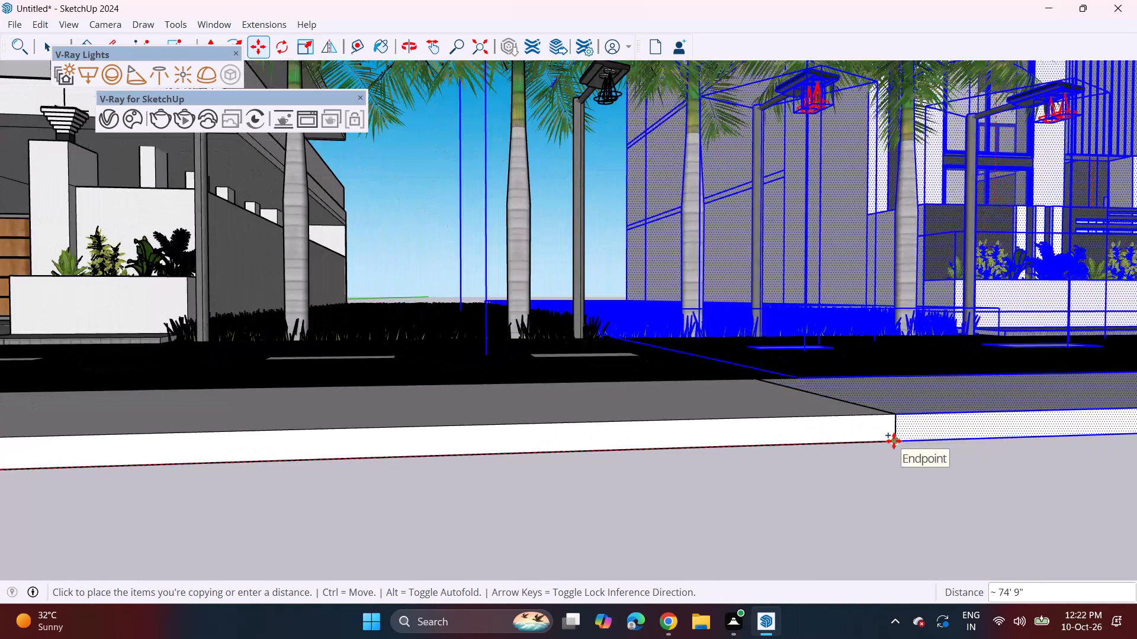
{"action": "left_click", "coordinate": [894, 442]}
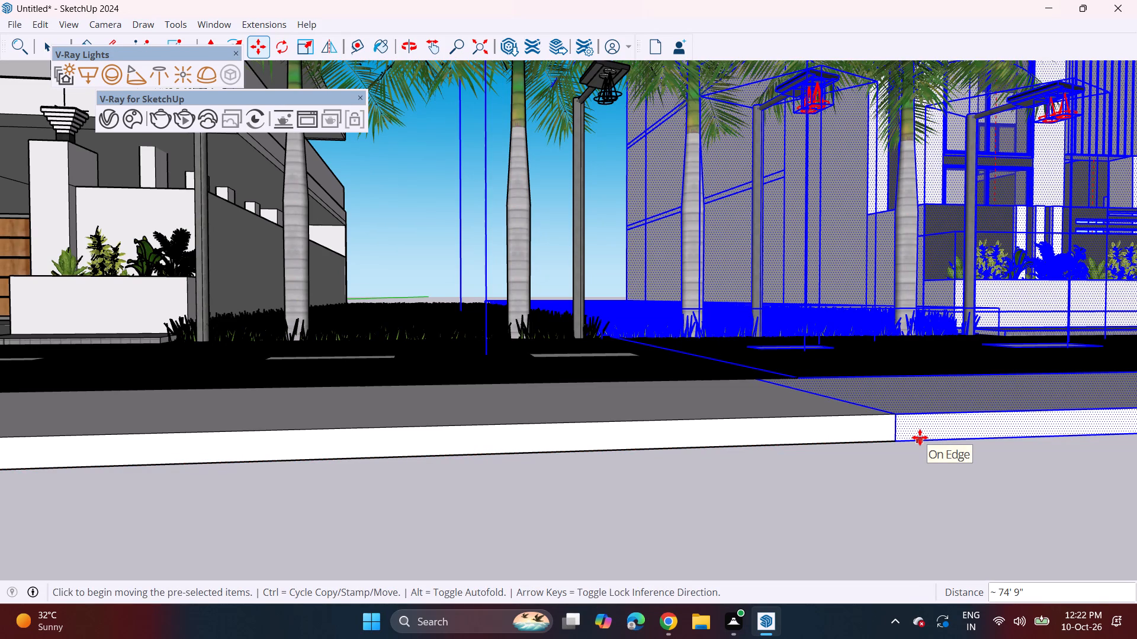
{"action": "key", "text": "space"}
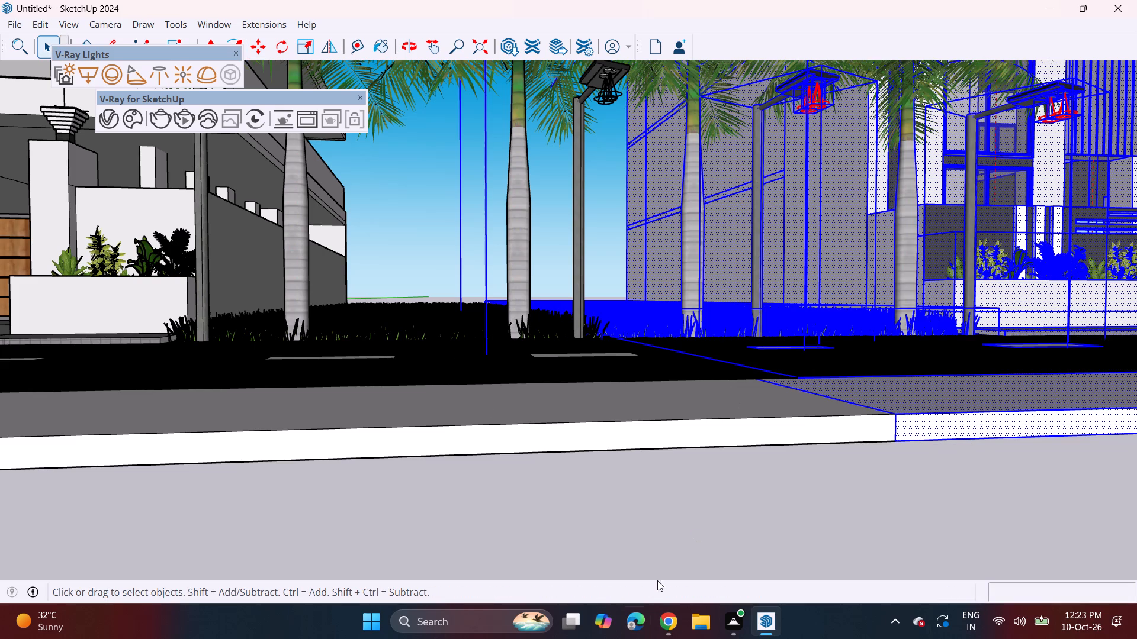
{"action": "left_click", "coordinate": [702, 523]}
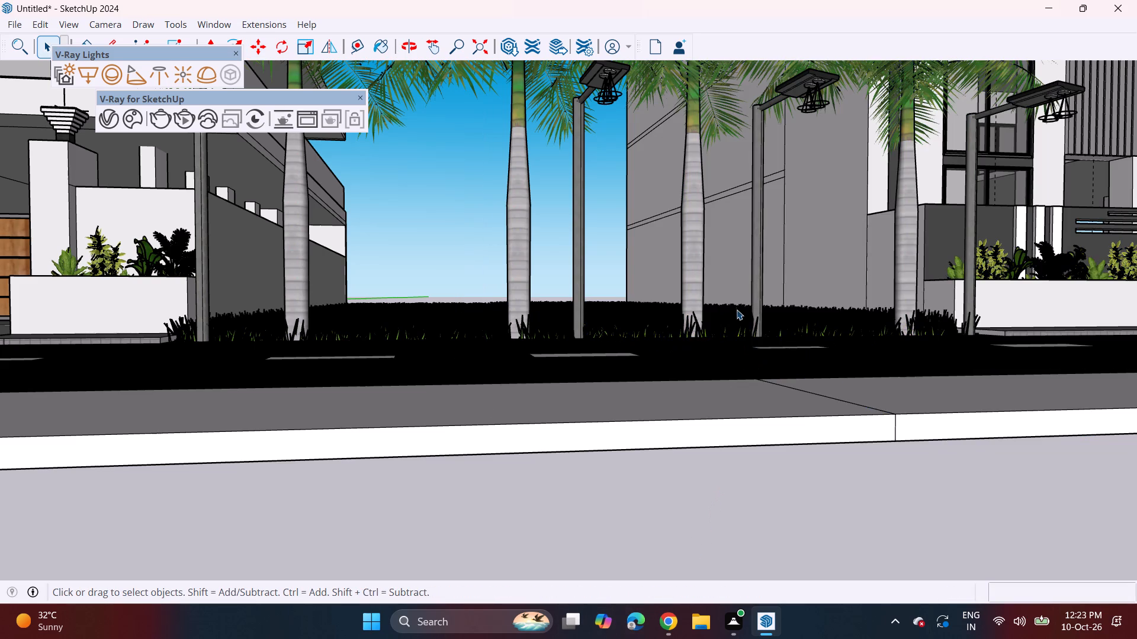
Copy the entire two-house street about 149' 6" along the road, joining the copy's right front footpath corner to the original's left end.
{"action": "scroll", "coordinate": [737, 307], "scroll_direction": "down", "scroll_amount": 16}
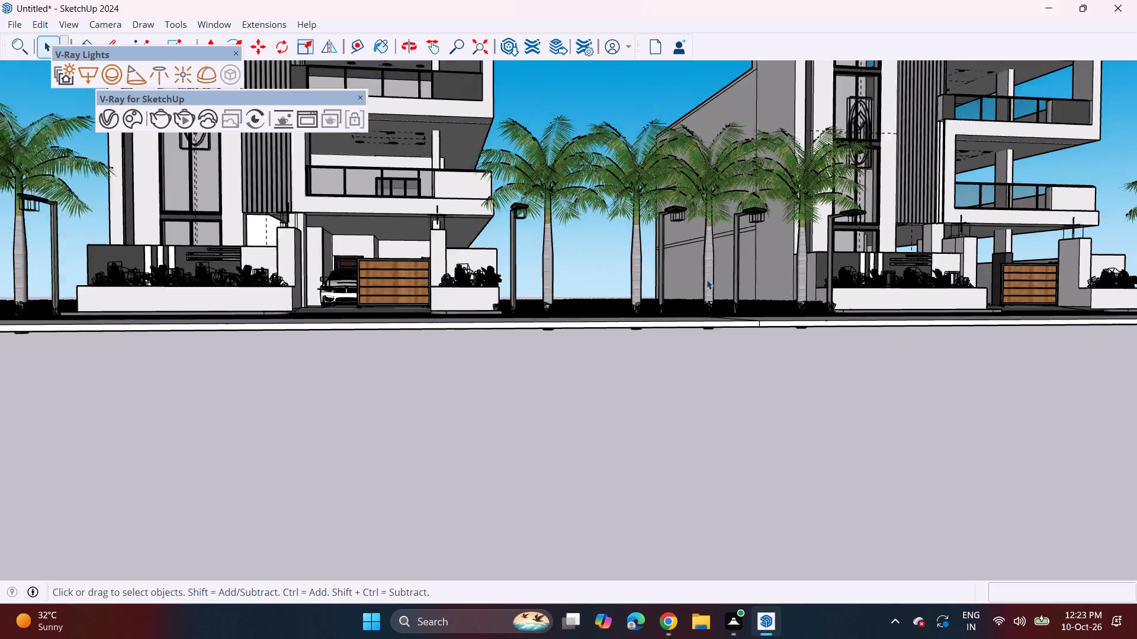
{"action": "scroll", "coordinate": [706, 279], "scroll_direction": "down", "scroll_amount": 12}
{"action": "middle_click_drag", "start_coordinate": [744, 261], "coordinate": [649, 325]}
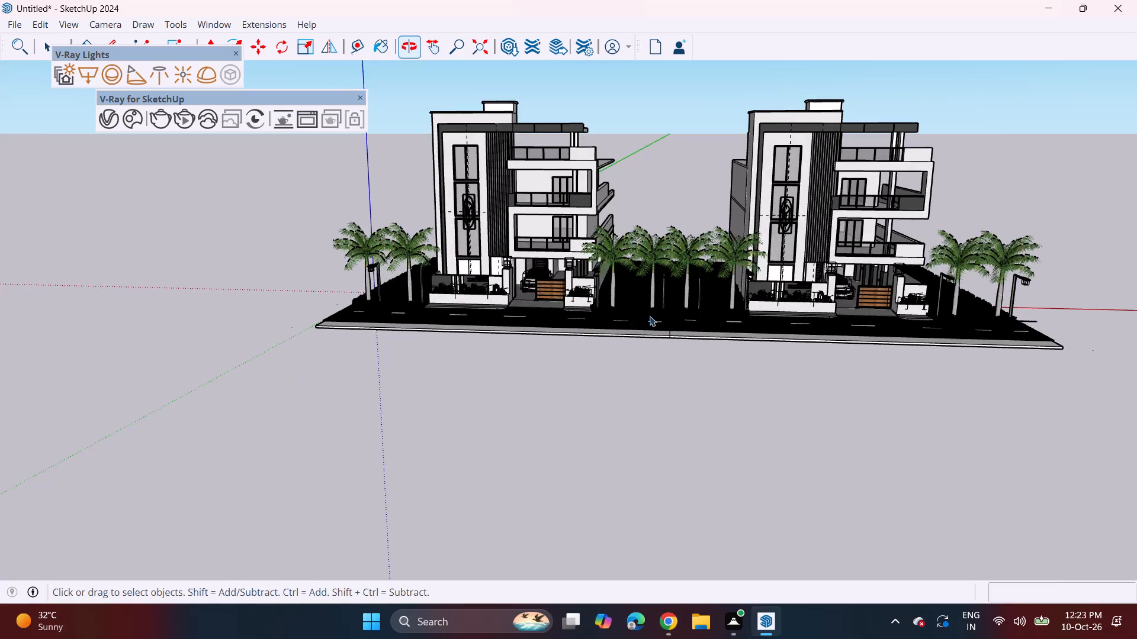
{"action": "scroll", "coordinate": [650, 314], "scroll_direction": "down", "scroll_amount": 3}
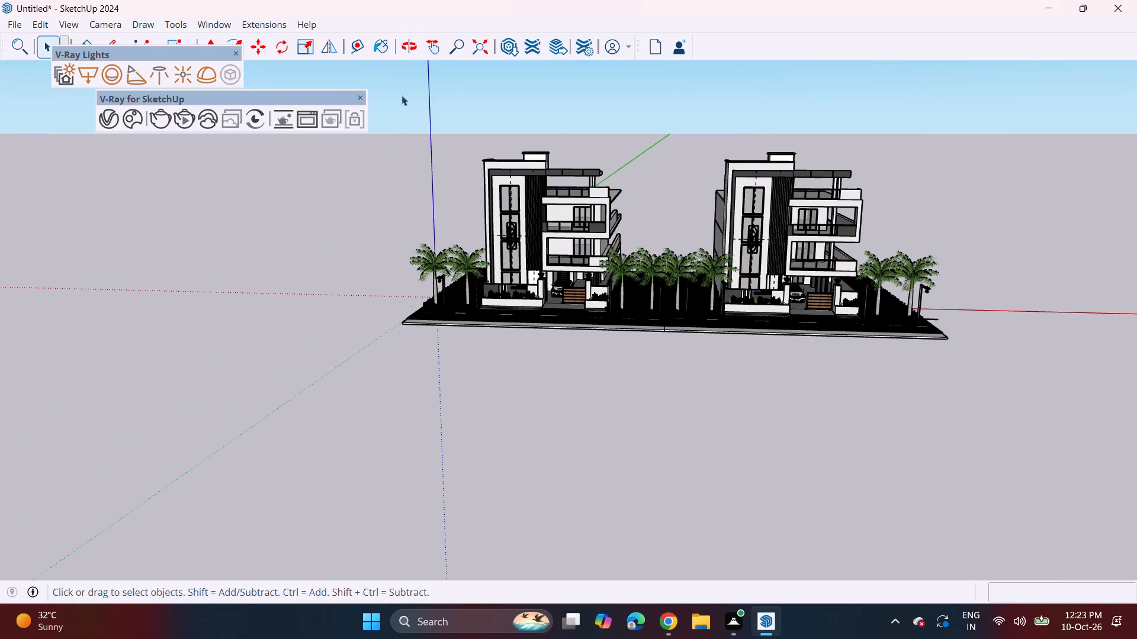
{"action": "left_click_drag", "start_coordinate": [400, 96], "coordinate": [984, 374]}
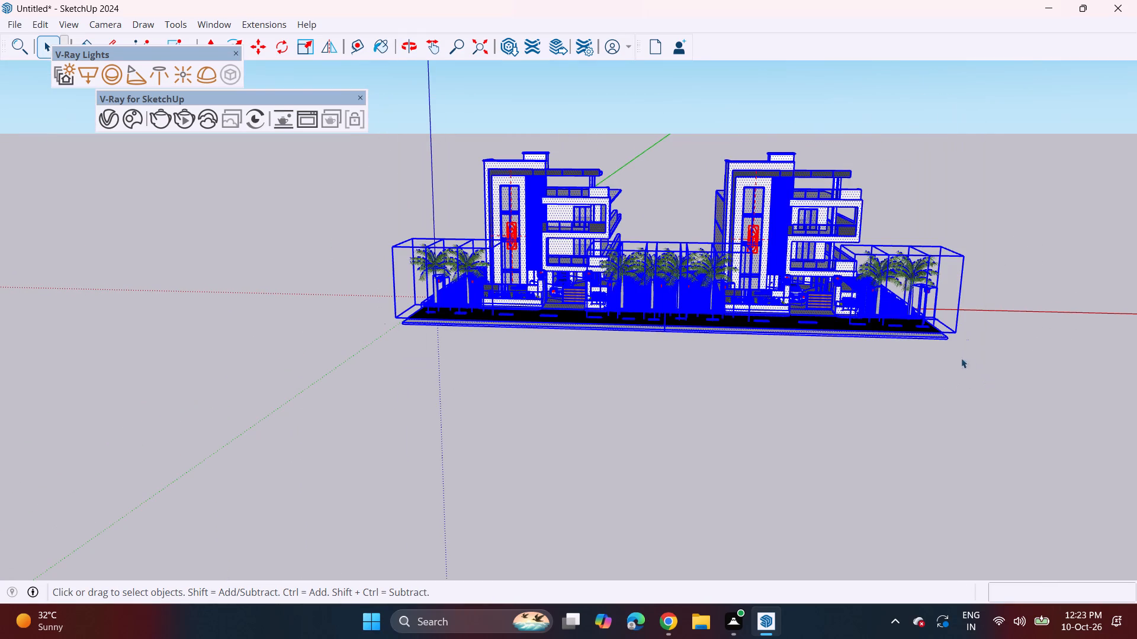
{"action": "scroll", "coordinate": [403, 331], "scroll_direction": "up", "scroll_amount": 4}
{"action": "scroll", "coordinate": [659, 362], "scroll_direction": "down", "scroll_amount": 3}
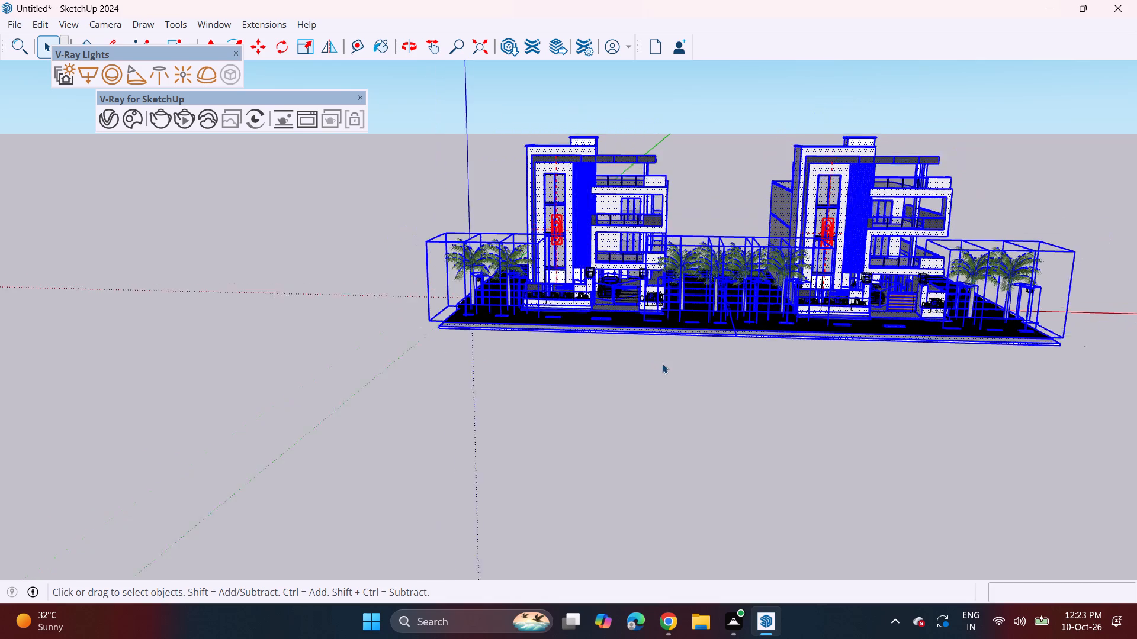
{"action": "scroll", "coordinate": [1062, 363], "scroll_direction": "up", "scroll_amount": 13}
{"action": "scroll", "coordinate": [999, 324], "scroll_direction": "up", "scroll_amount": 5}
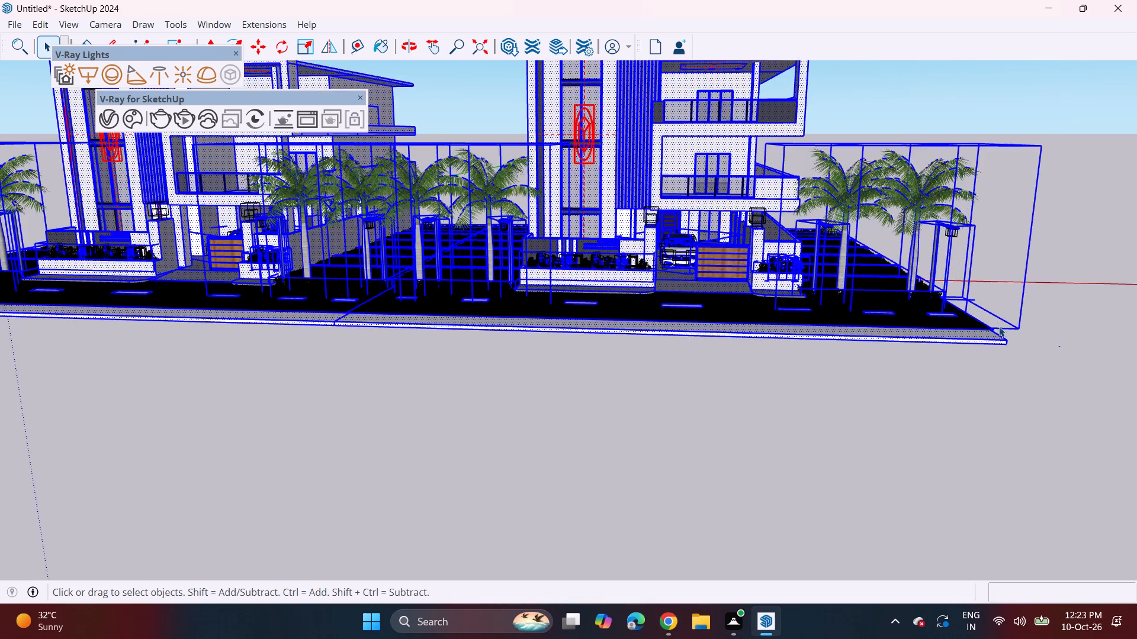
{"action": "scroll", "coordinate": [1004, 343], "scroll_direction": "up", "scroll_amount": 4}
{"action": "key", "text": "m"}
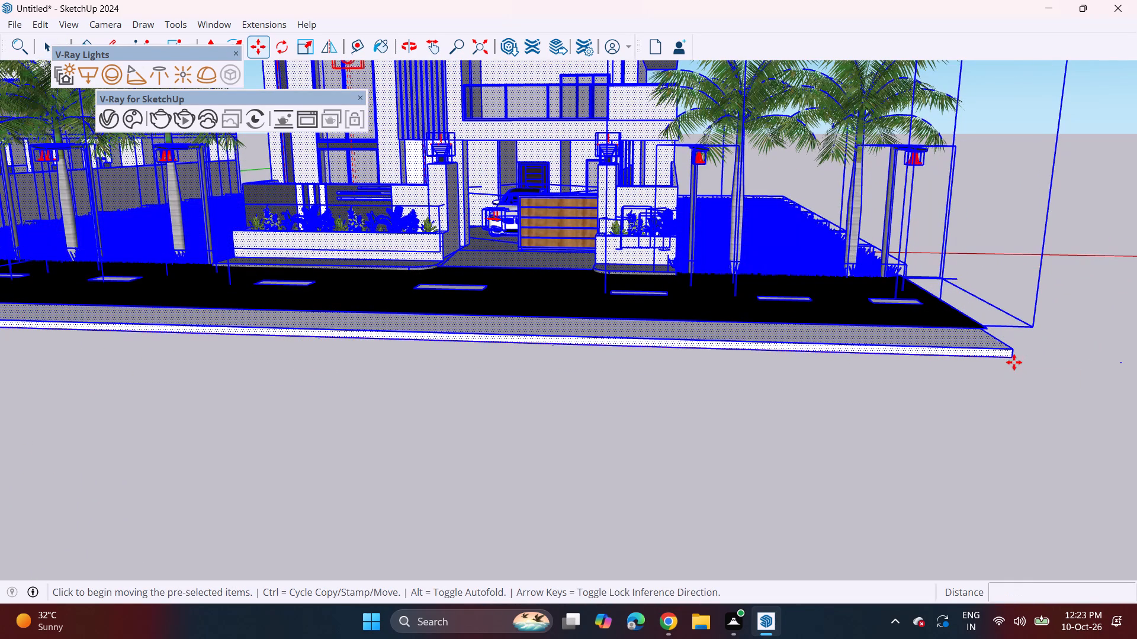
{"action": "left_click", "coordinate": [1011, 357]}
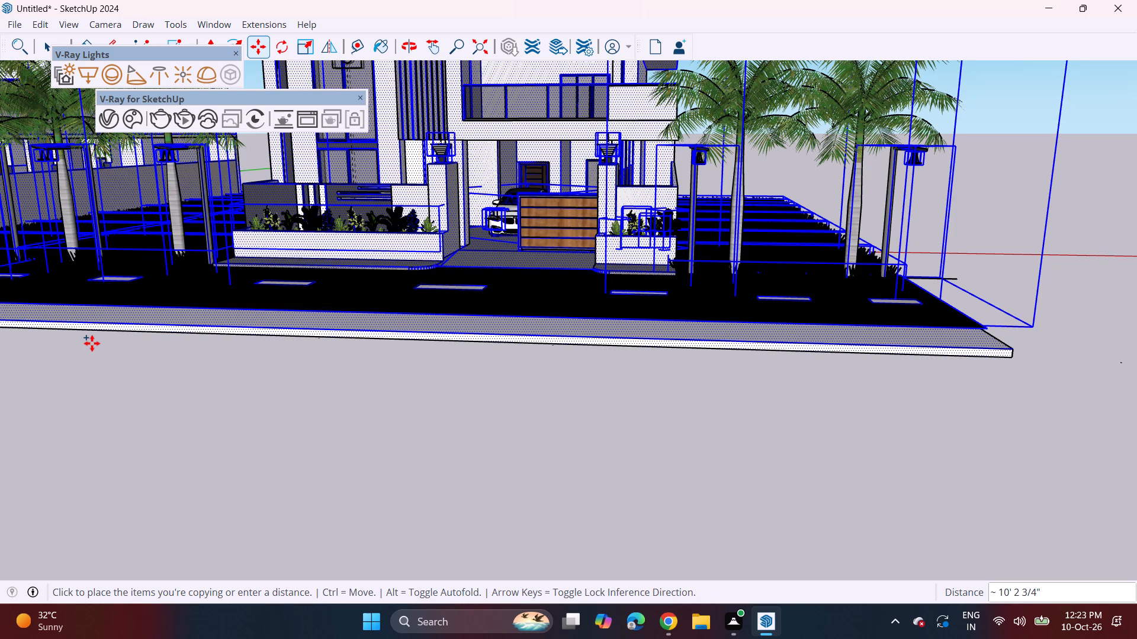
{"action": "scroll", "coordinate": [81, 348], "scroll_direction": "down", "scroll_amount": 5}
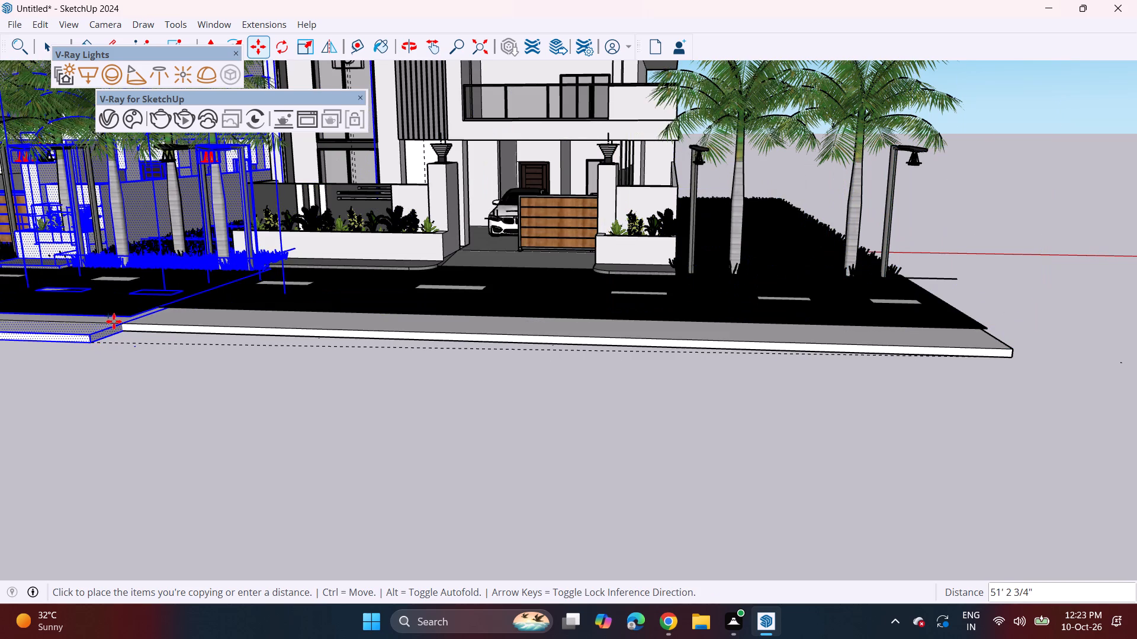
{"action": "middle_click_drag", "start_coordinate": [114, 321], "coordinate": [528, 328]}
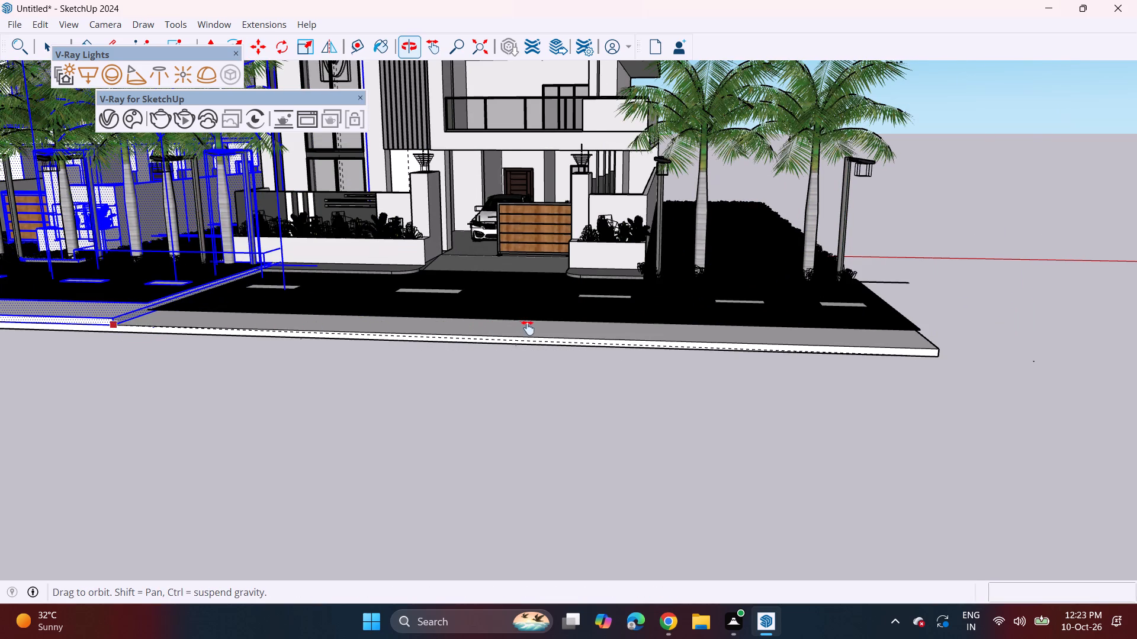
{"action": "middle_click_drag", "start_coordinate": [528, 328], "coordinate": [1073, 280]}
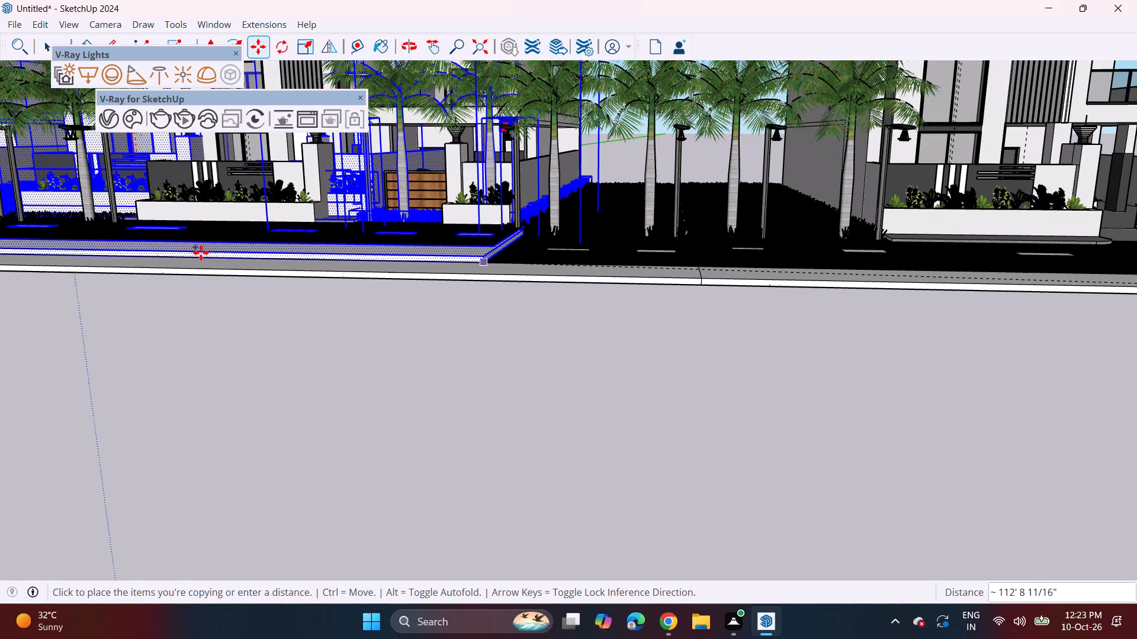
{"action": "middle_click_drag", "start_coordinate": [198, 251], "coordinate": [812, 306]}
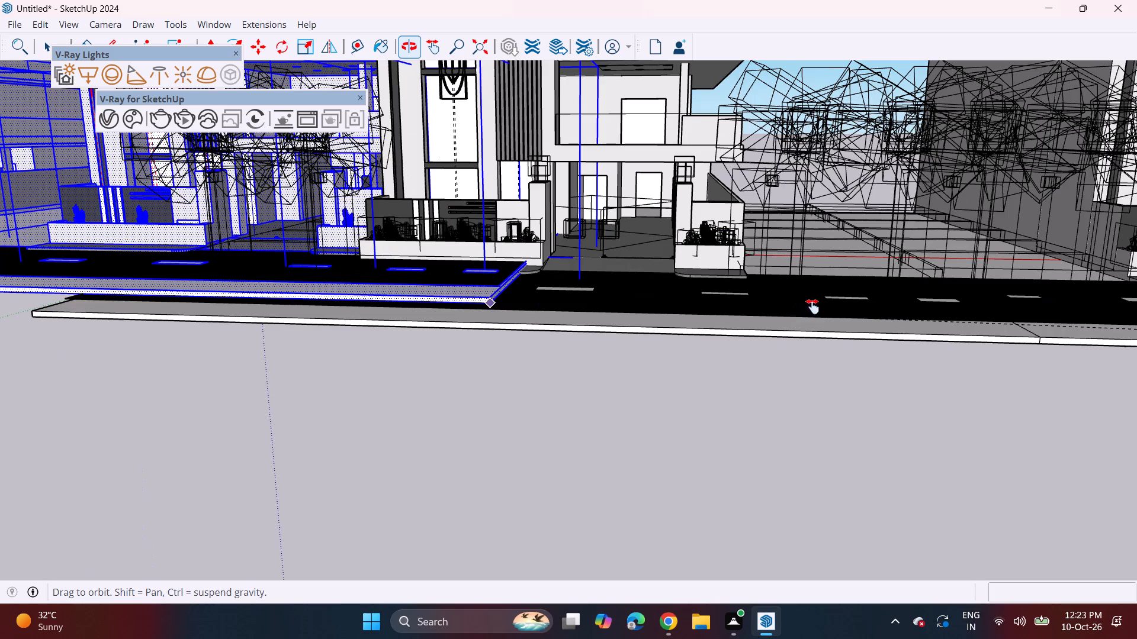
{"action": "middle_click_drag", "start_coordinate": [812, 306], "coordinate": [923, 267]}
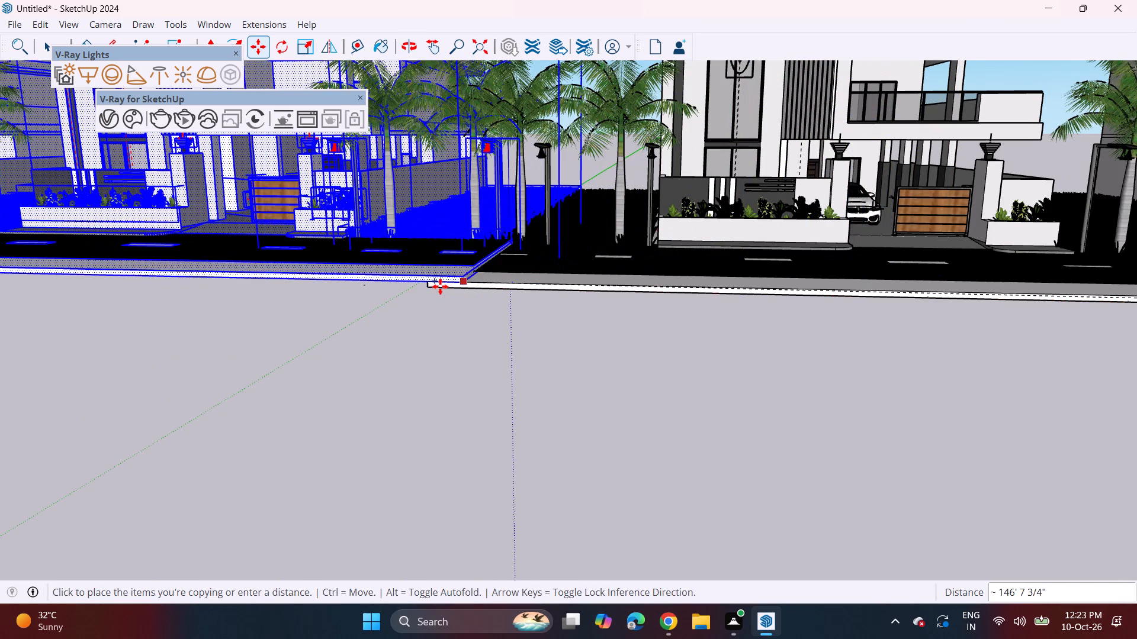
{"action": "scroll", "coordinate": [437, 289], "scroll_direction": "up", "scroll_amount": 17}
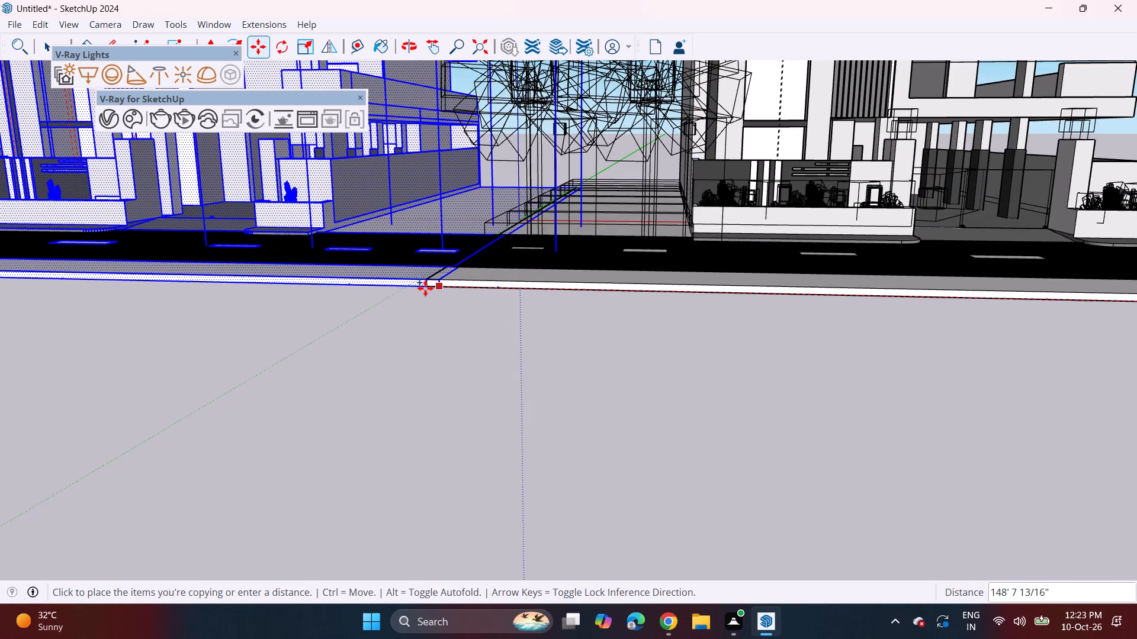
{"action": "scroll", "coordinate": [425, 288], "scroll_direction": "up", "scroll_amount": 16}
{"action": "scroll", "coordinate": [433, 283], "scroll_direction": "up", "scroll_amount": 5}
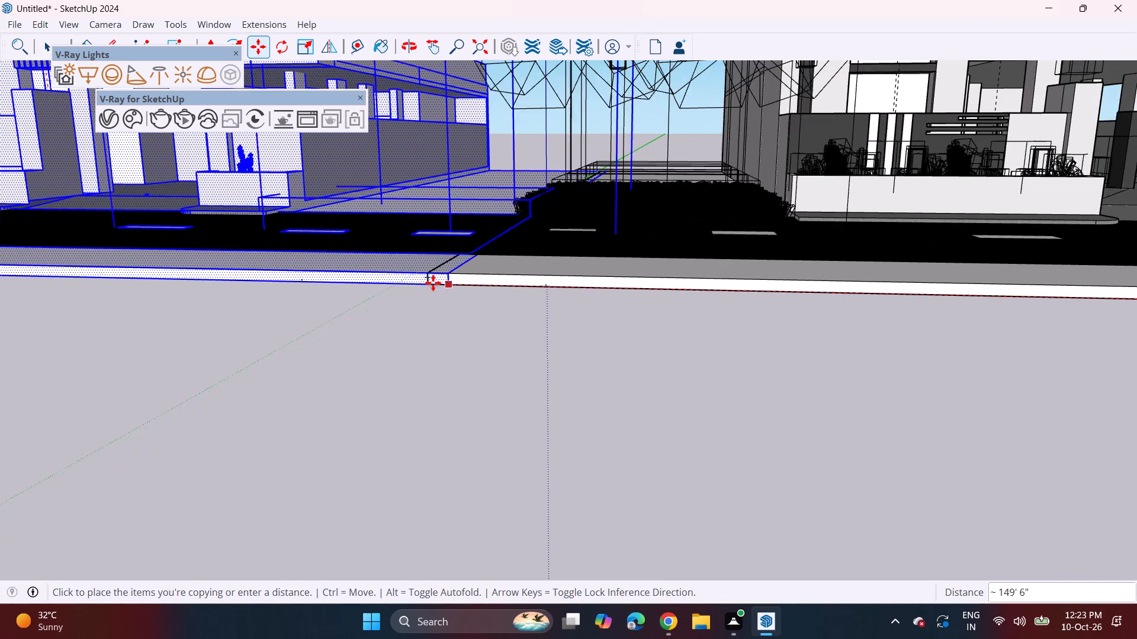
{"action": "scroll", "coordinate": [433, 283], "scroll_direction": "up", "scroll_amount": 10}
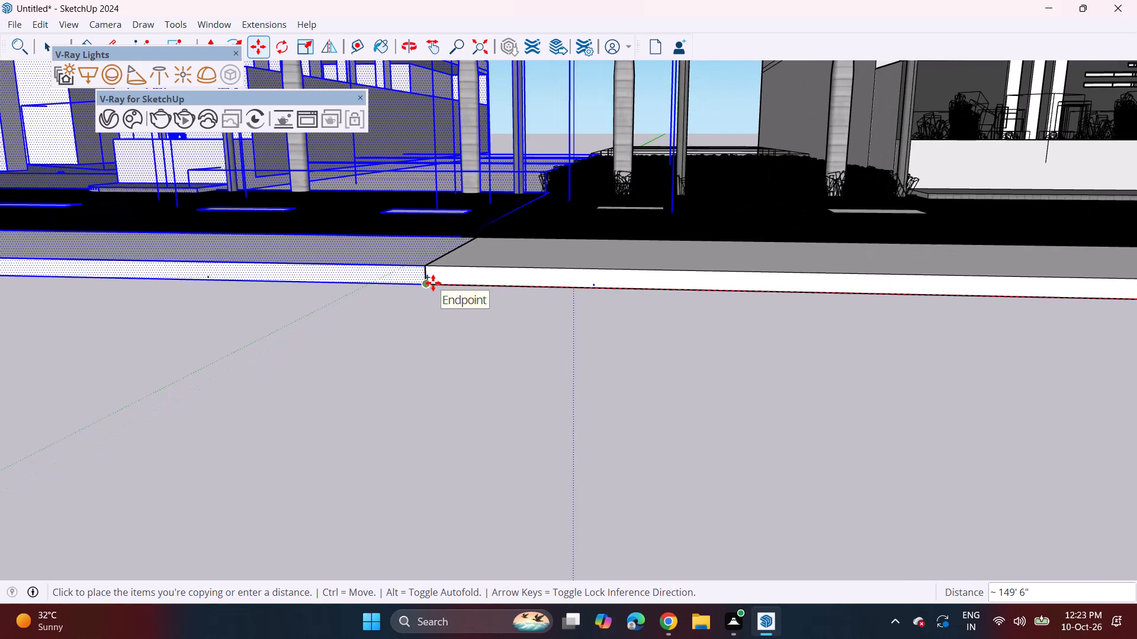
{"action": "left_click", "coordinate": [433, 283]}
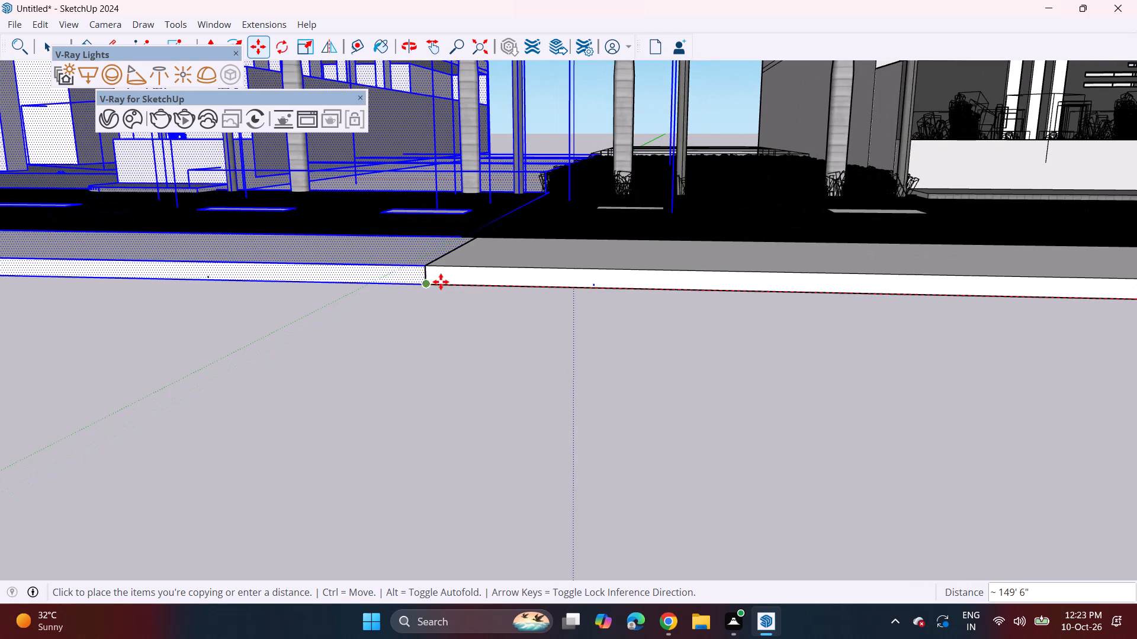
{"action": "scroll", "coordinate": [480, 244], "scroll_direction": "down", "scroll_amount": 20}
{"action": "scroll", "coordinate": [476, 245], "scroll_direction": "down", "scroll_amount": 9}
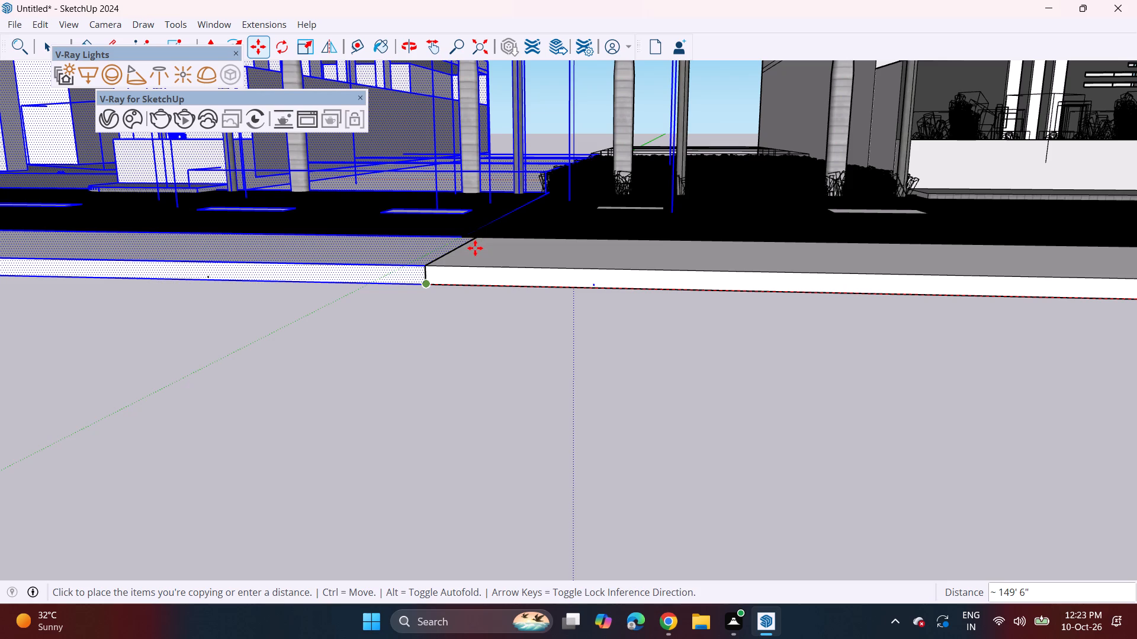
{"action": "scroll", "coordinate": [475, 248], "scroll_direction": "down", "scroll_amount": 13}
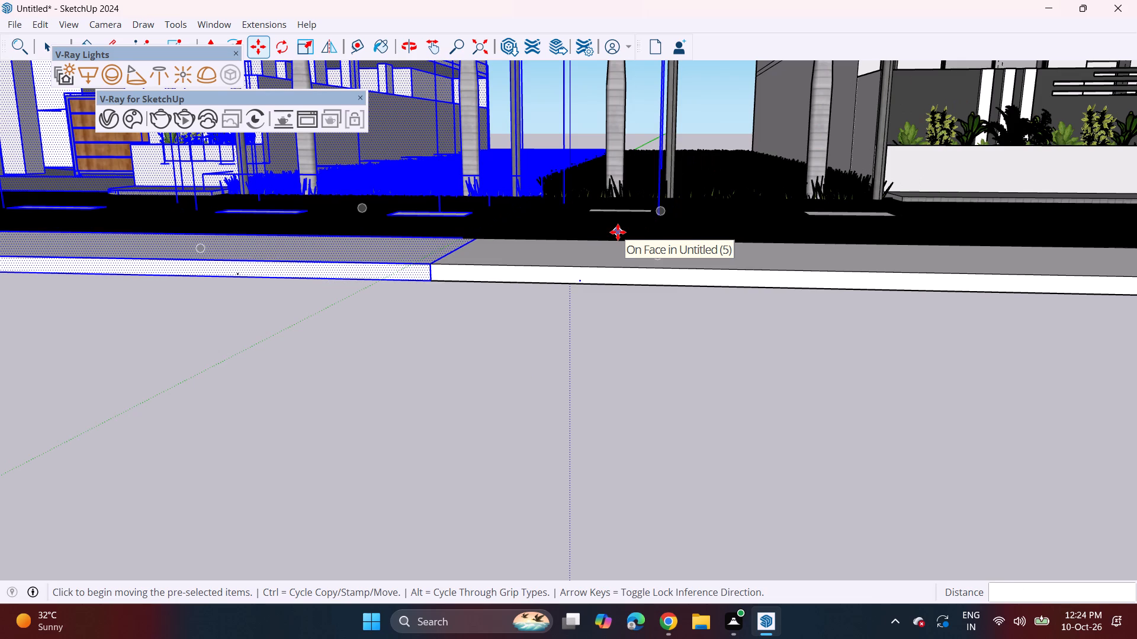
{"action": "scroll", "coordinate": [501, 175], "scroll_direction": "down", "scroll_amount": 9}
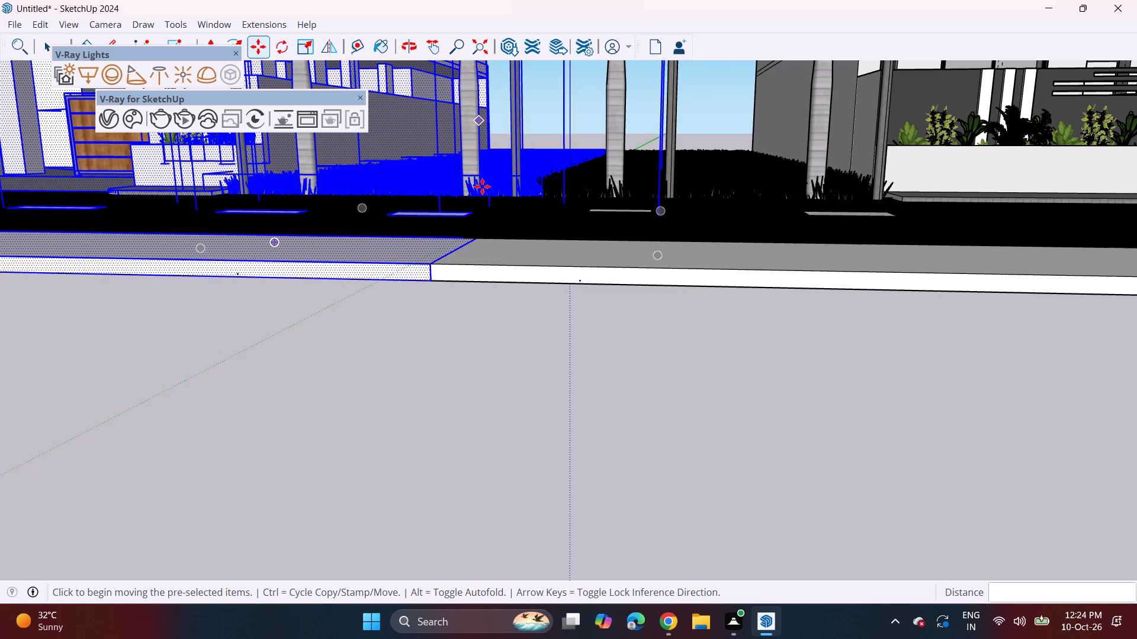
{"action": "scroll", "coordinate": [490, 316], "scroll_direction": "down", "scroll_amount": 4}
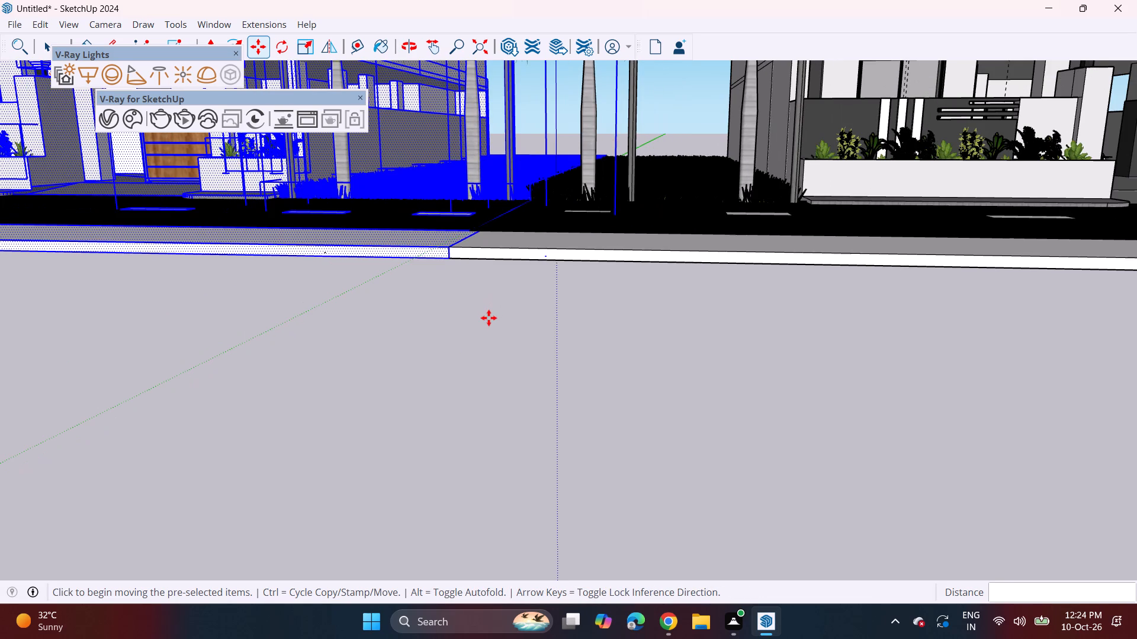
{"action": "key", "text": "space"}
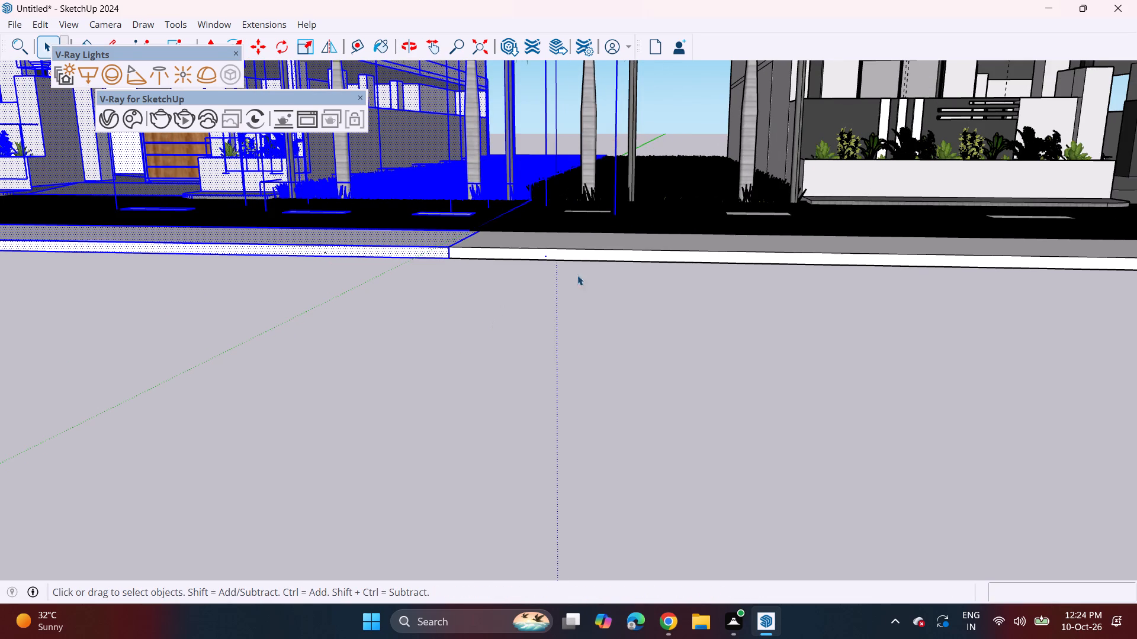
Copy the entire four-house row about 92' 3" behind itself, joining the copy's front footpath corner to the original's rear plot edge, and clear the selection.
{"action": "scroll", "coordinate": [576, 253], "scroll_direction": "down", "scroll_amount": 9}
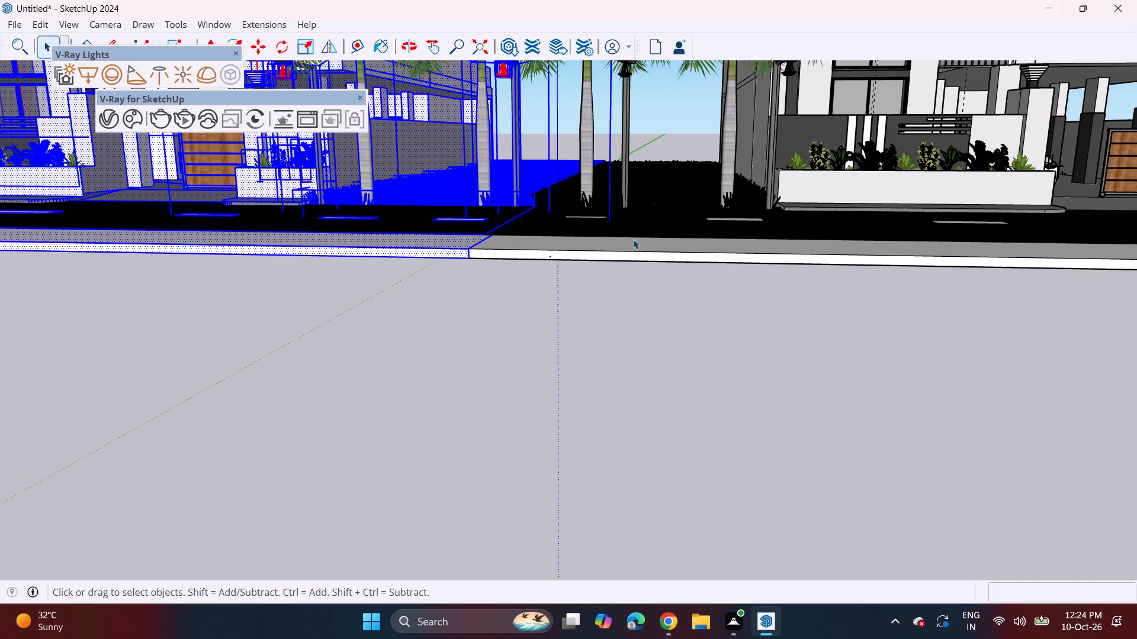
{"action": "scroll", "coordinate": [633, 239], "scroll_direction": "down", "scroll_amount": 15}
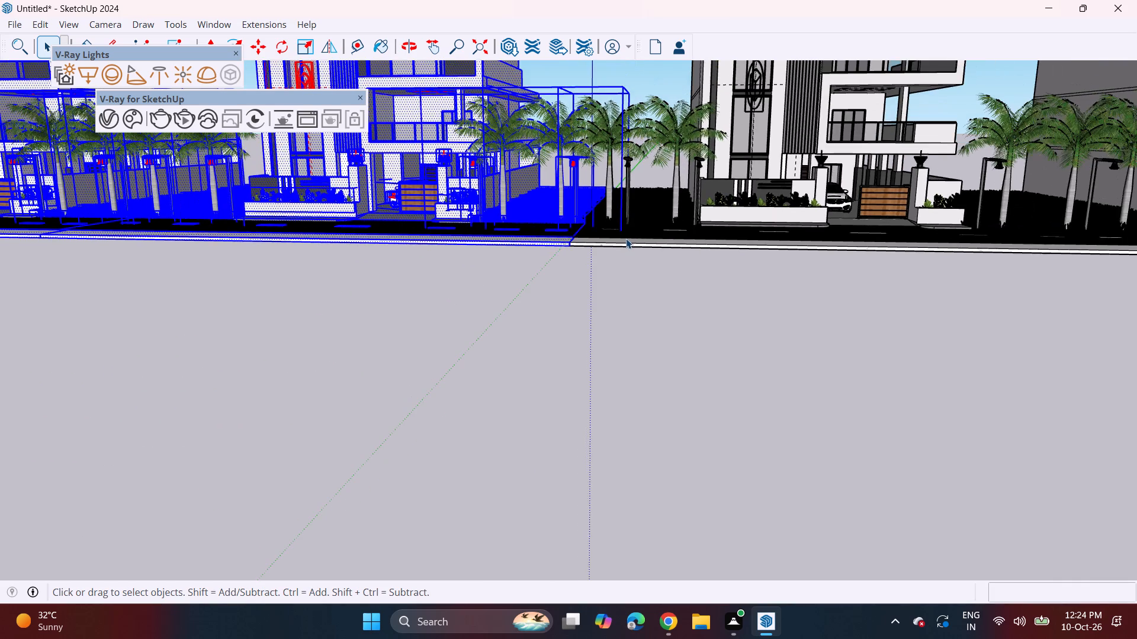
{"action": "scroll", "coordinate": [626, 238], "scroll_direction": "down", "scroll_amount": 14}
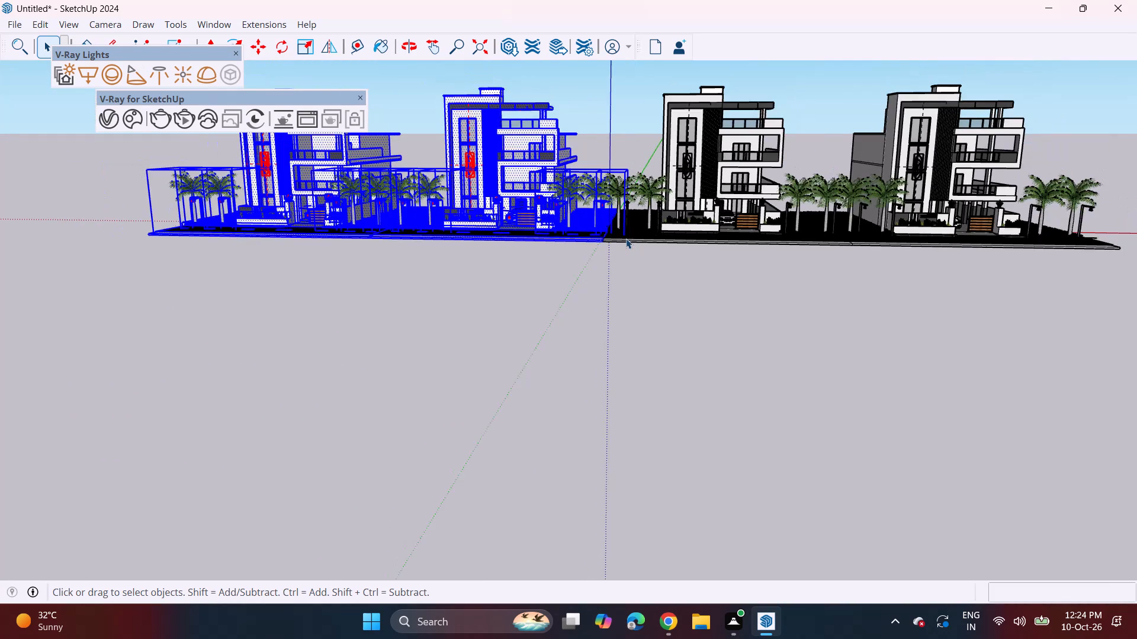
{"action": "scroll", "coordinate": [625, 239], "scroll_direction": "down", "scroll_amount": 3}
{"action": "scroll", "coordinate": [518, 213], "scroll_direction": "down", "scroll_amount": 4}
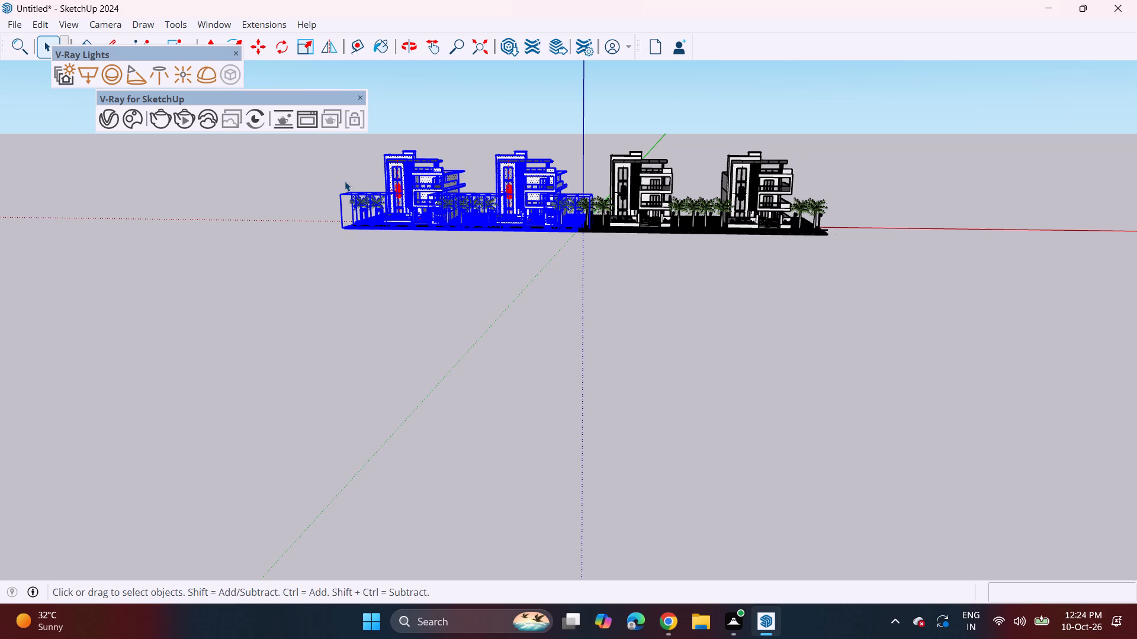
{"action": "middle_click_drag", "start_coordinate": [345, 181], "coordinate": [404, 228], "text": "shift"}
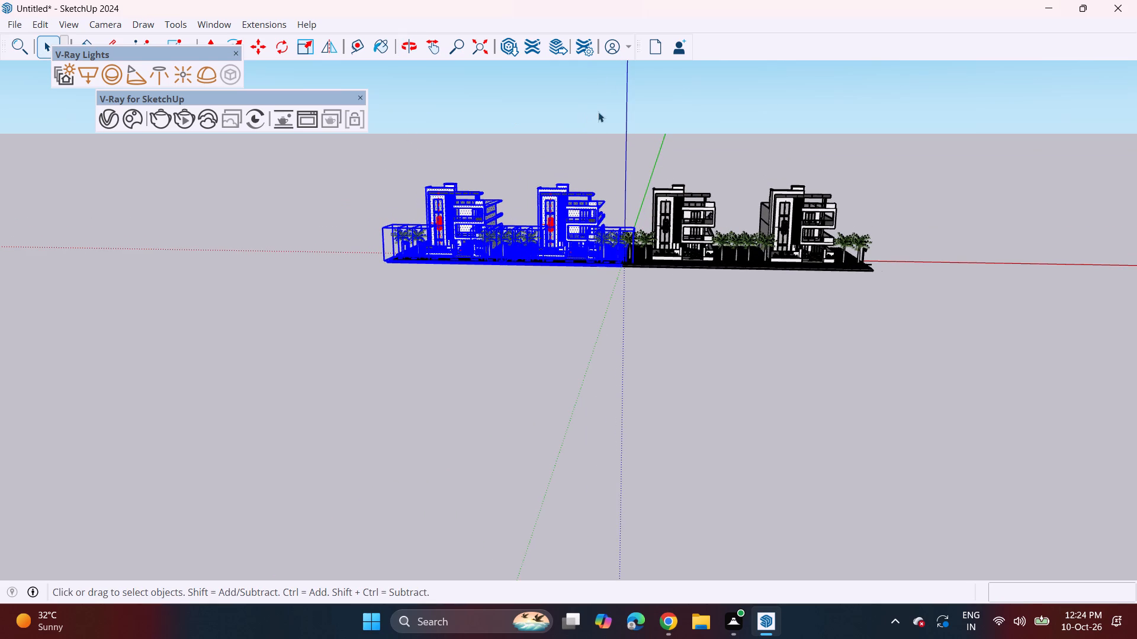
{"action": "left_click_drag", "start_coordinate": [378, 108], "coordinate": [377, 124]}
{"action": "left_click_drag", "start_coordinate": [377, 124], "coordinate": [948, 298]}
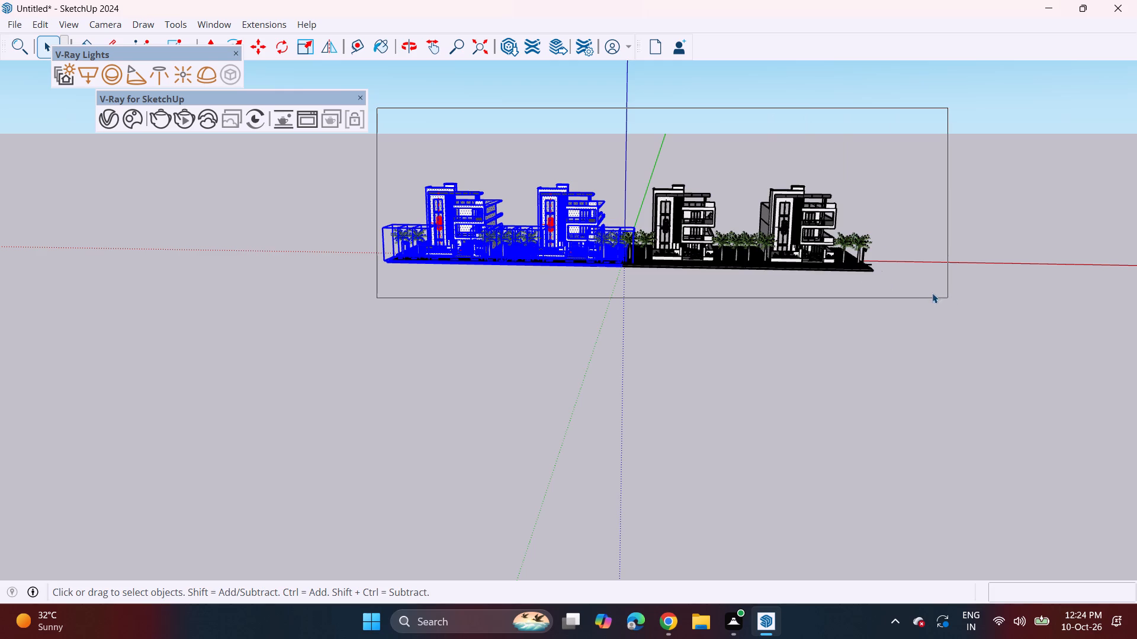
{"action": "scroll", "coordinate": [899, 270], "scroll_direction": "up", "scroll_amount": 4}
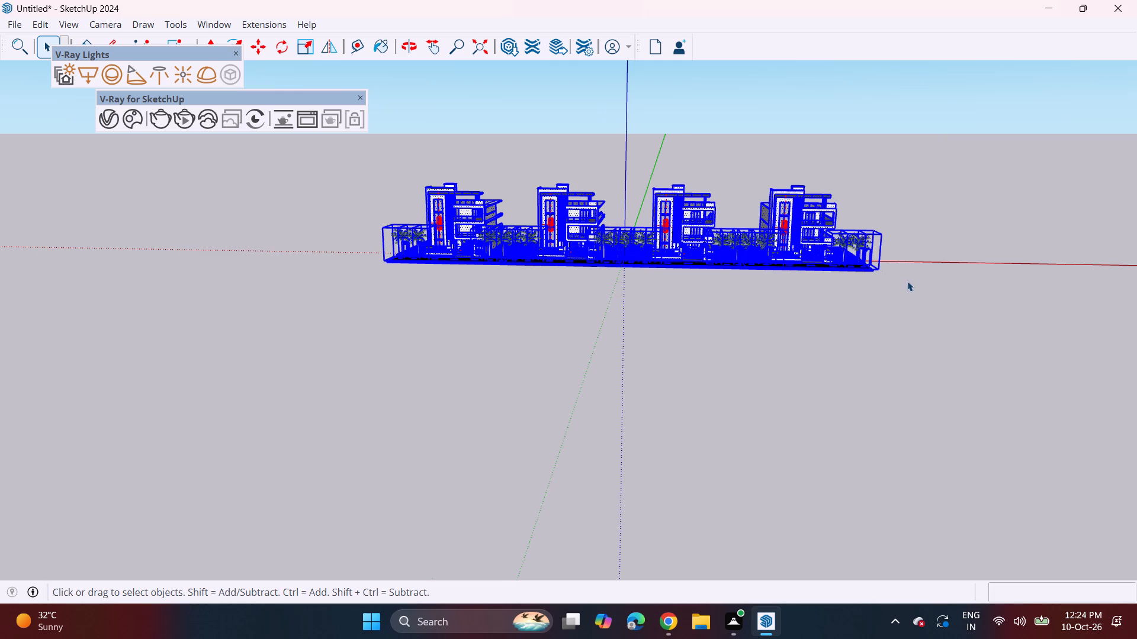
{"action": "middle_click_drag", "start_coordinate": [907, 281], "coordinate": [489, 272]}
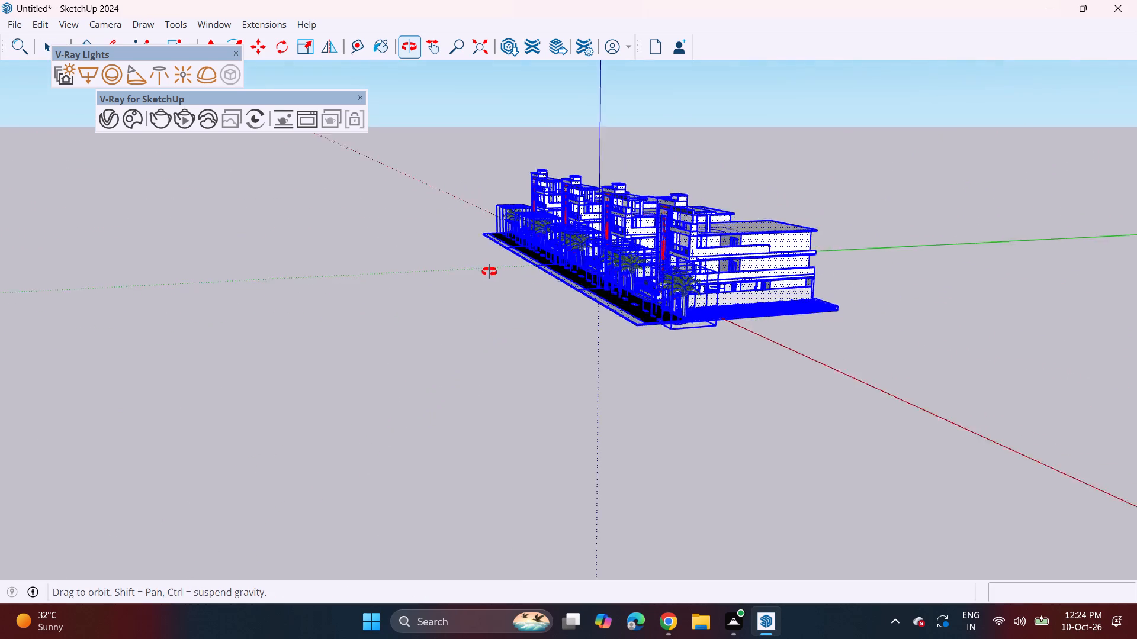
{"action": "middle_click_drag", "start_coordinate": [489, 272], "coordinate": [501, 283]}
{"action": "middle_click_drag", "start_coordinate": [674, 306], "coordinate": [593, 303]}
{"action": "scroll", "coordinate": [543, 282], "scroll_direction": "up", "scroll_amount": 6}
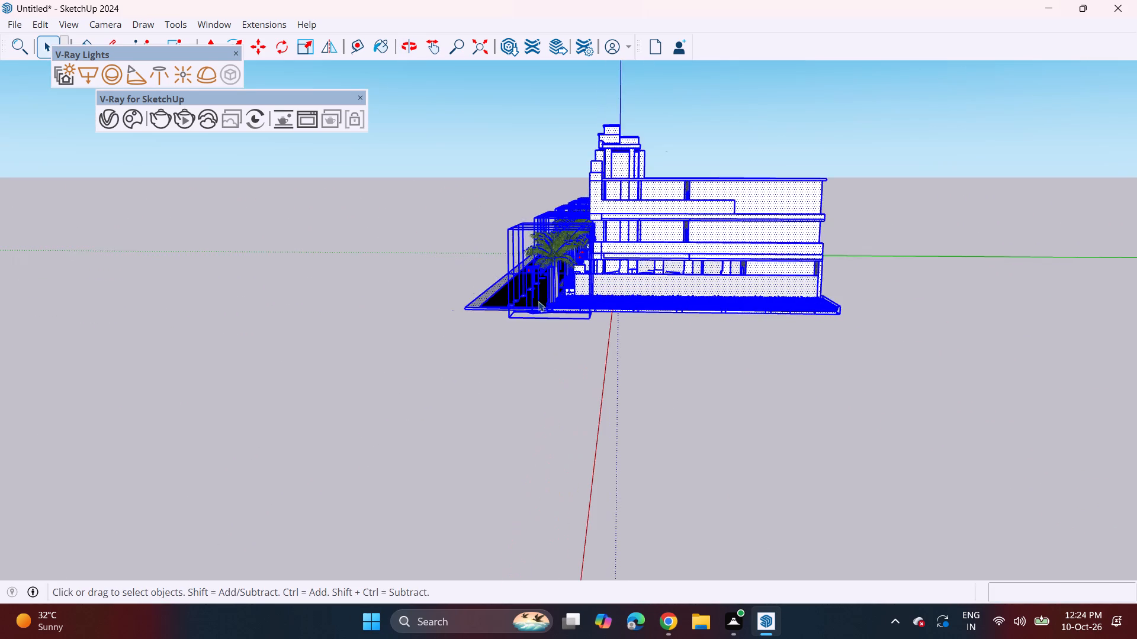
{"action": "scroll", "coordinate": [480, 320], "scroll_direction": "up", "scroll_amount": 16}
{"action": "scroll", "coordinate": [465, 304], "scroll_direction": "up", "scroll_amount": 7}
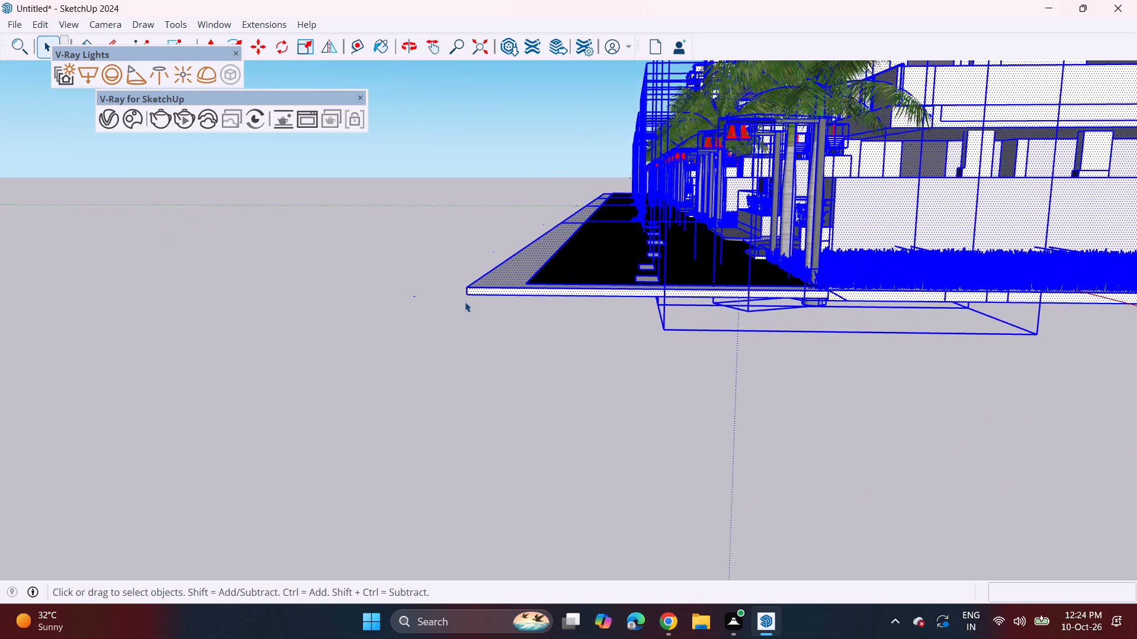
{"action": "scroll", "coordinate": [465, 302], "scroll_direction": "up", "scroll_amount": 3}
{"action": "key", "text": "m"}
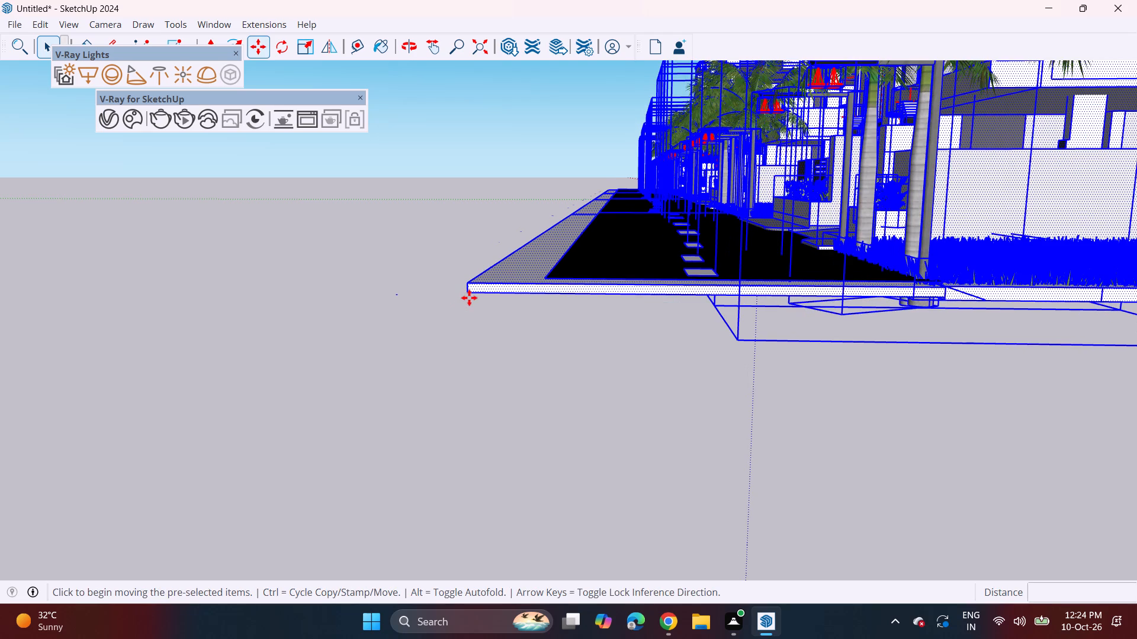
{"action": "left_click", "coordinate": [470, 295]}
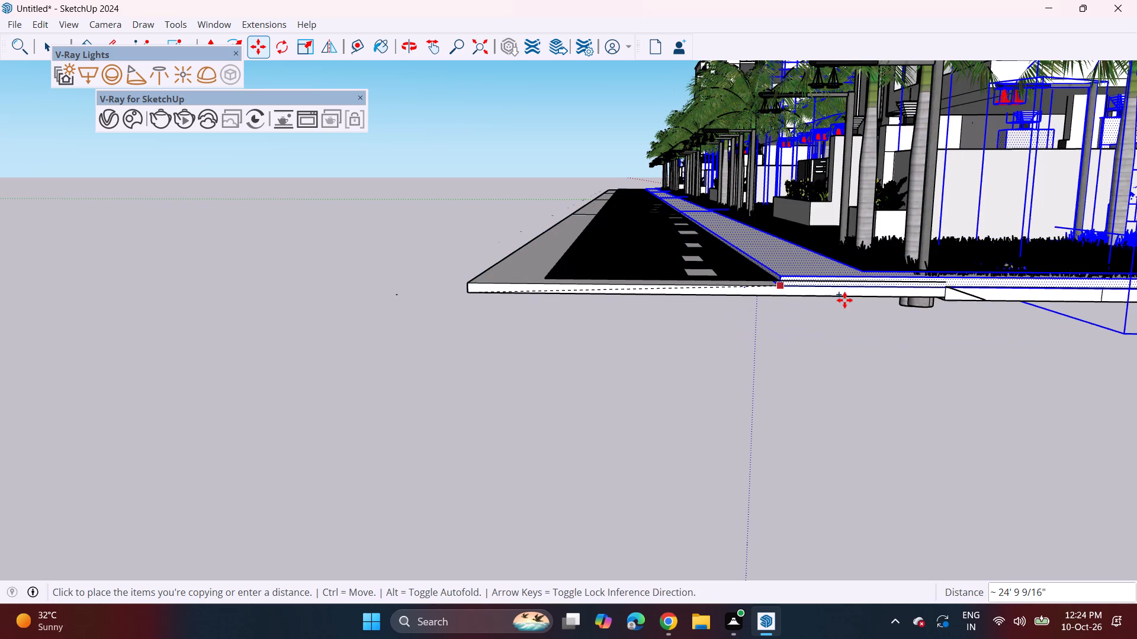
{"action": "middle_click_drag", "start_coordinate": [969, 305], "coordinate": [651, 311]}
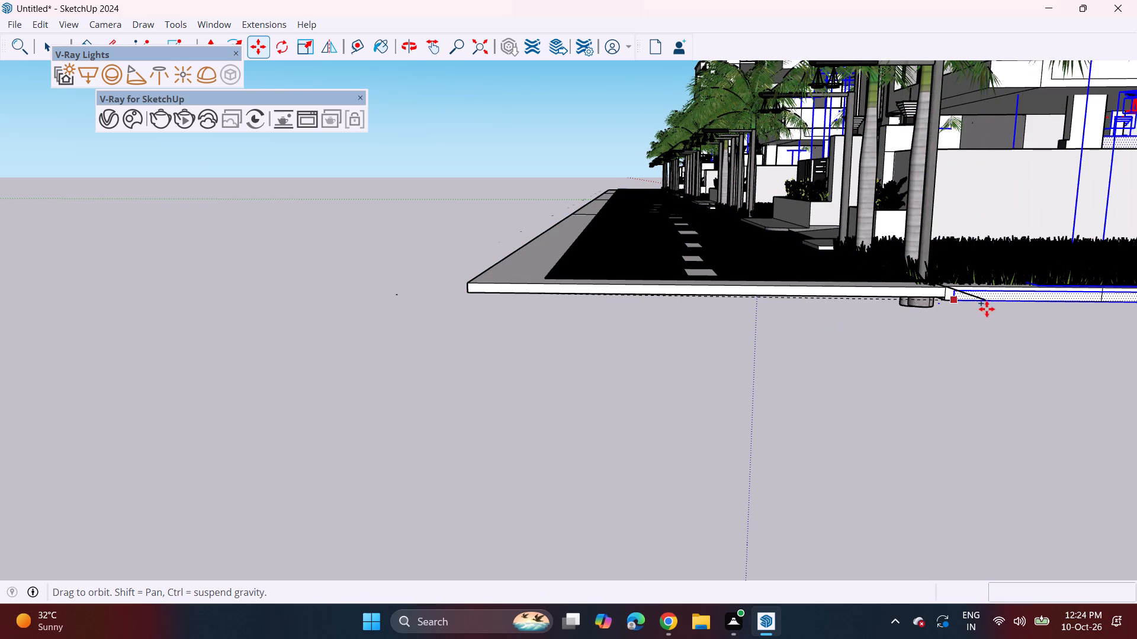
{"action": "middle_click_drag", "start_coordinate": [1016, 320], "coordinate": [708, 317]}
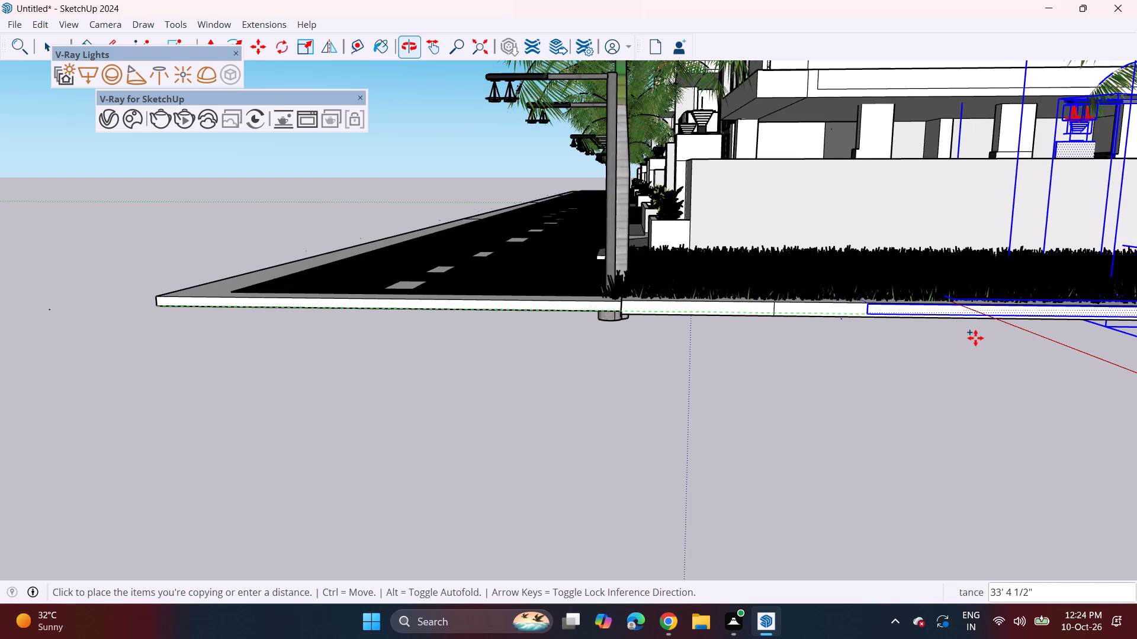
{"action": "middle_click_drag", "start_coordinate": [984, 352], "coordinate": [576, 347], "text": "shift"}
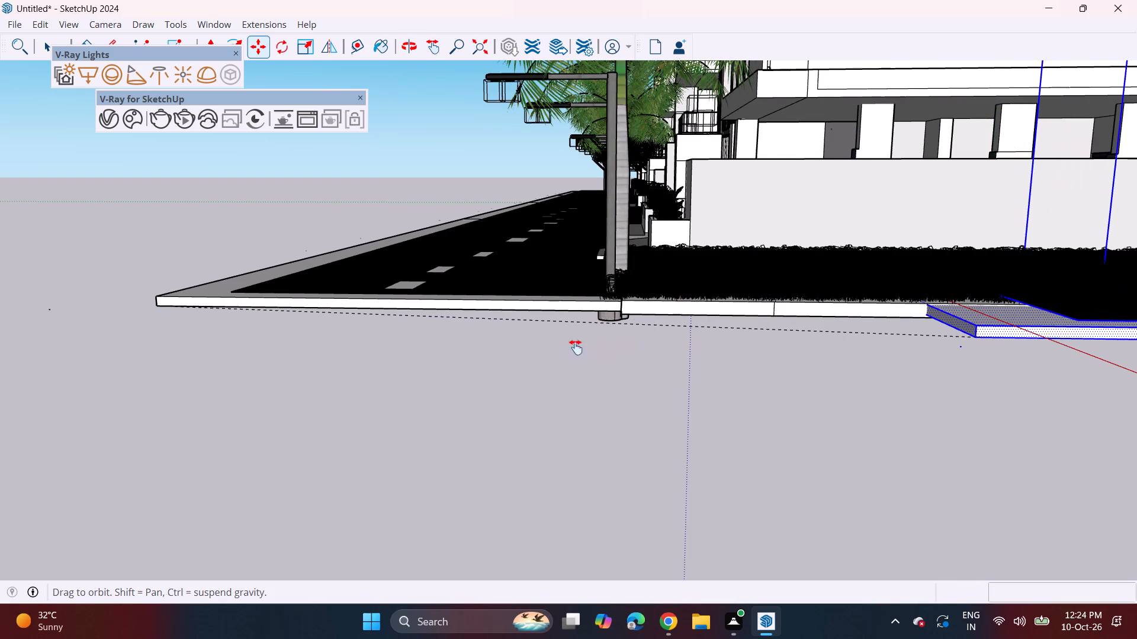
{"action": "middle_click_drag", "start_coordinate": [576, 347], "coordinate": [464, 334], "text": "shift"}
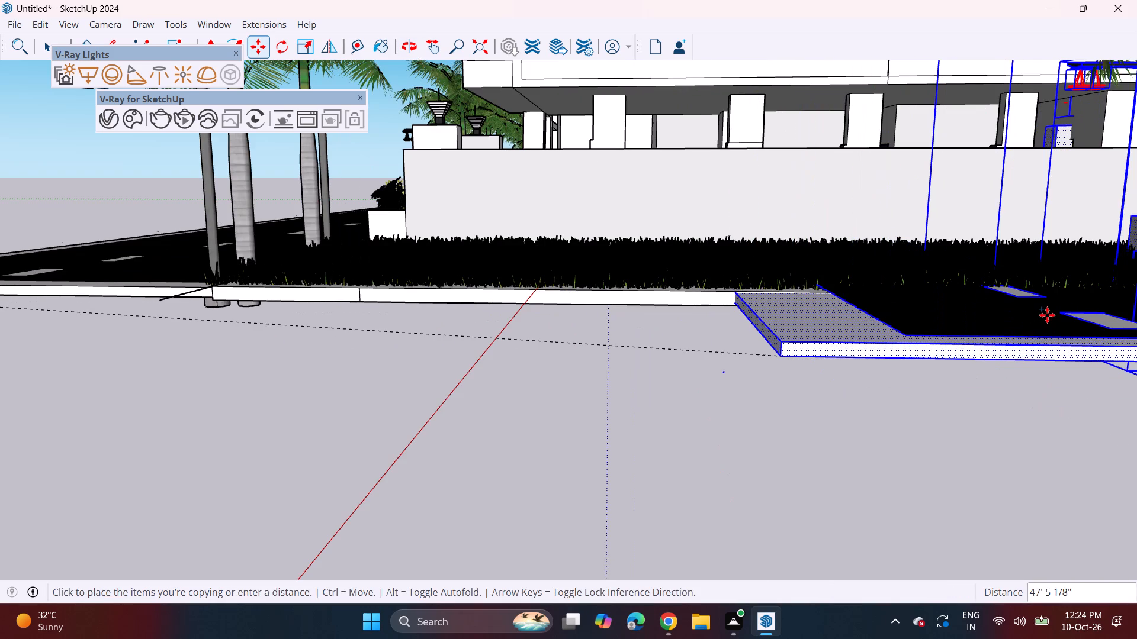
{"action": "middle_click_drag", "start_coordinate": [1038, 317], "coordinate": [605, 319], "text": "shift"}
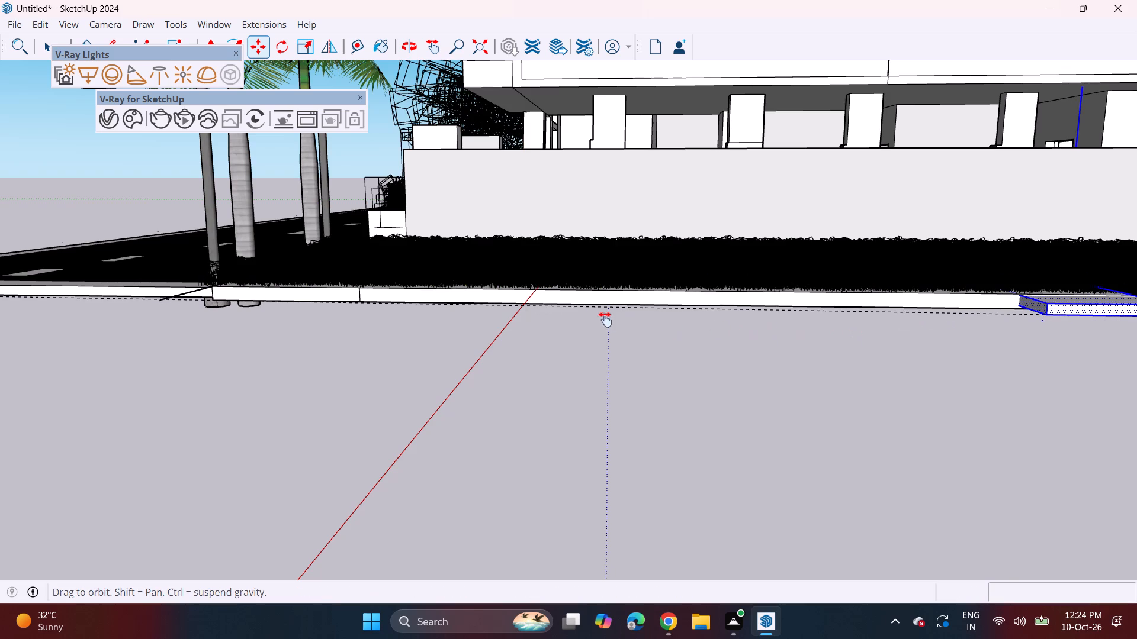
{"action": "middle_click_drag", "start_coordinate": [605, 319], "coordinate": [141, 314], "text": "shift"}
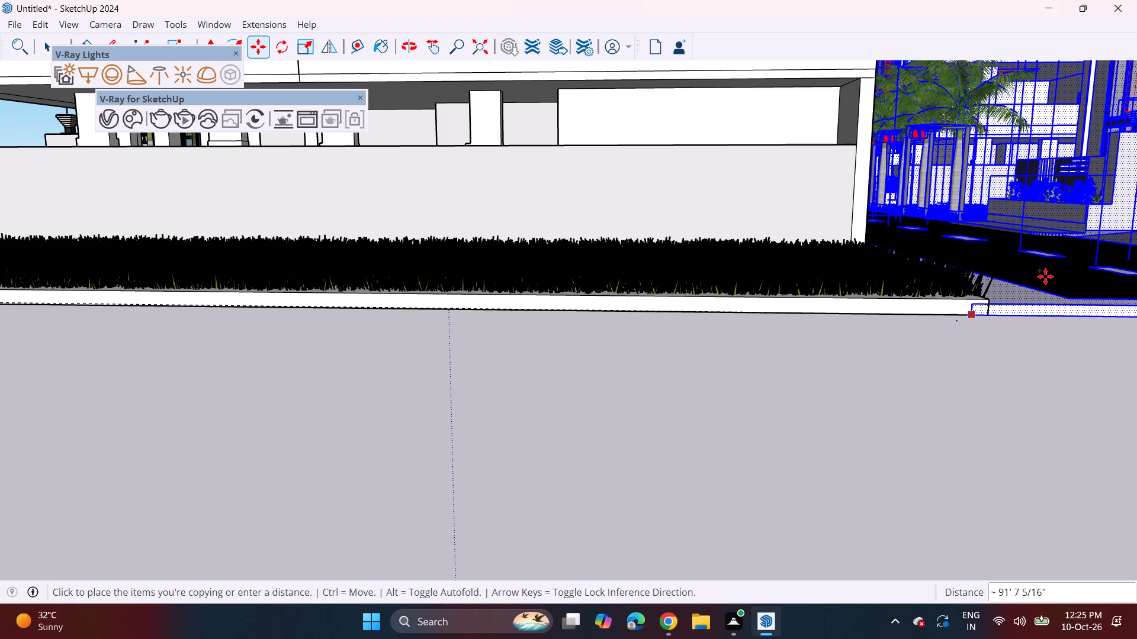
{"action": "scroll", "coordinate": [1010, 300], "scroll_direction": "up", "scroll_amount": 10}
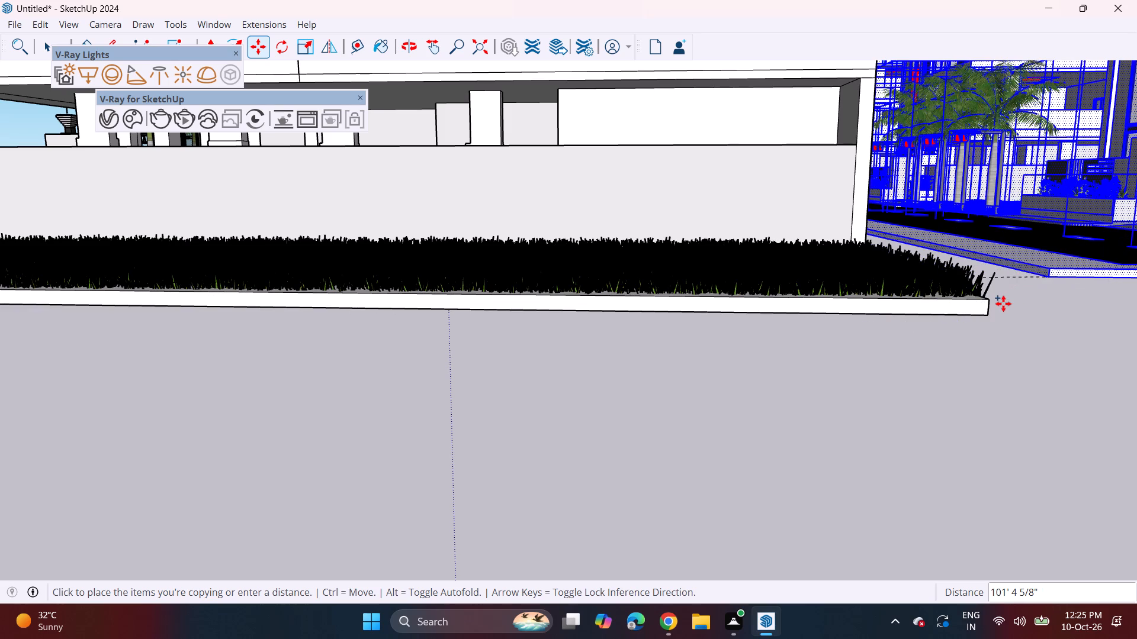
{"action": "scroll", "coordinate": [1003, 304], "scroll_direction": "up", "scroll_amount": 15}
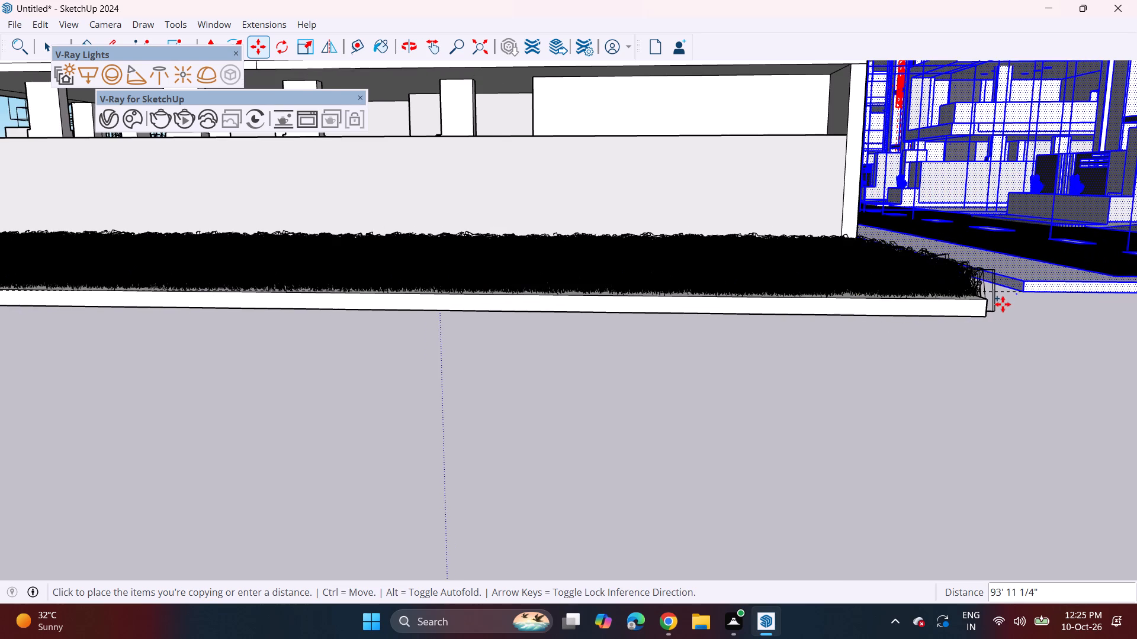
{"action": "scroll", "coordinate": [1003, 304], "scroll_direction": "up", "scroll_amount": 17}
{"action": "scroll", "coordinate": [995, 310], "scroll_direction": "up", "scroll_amount": 5}
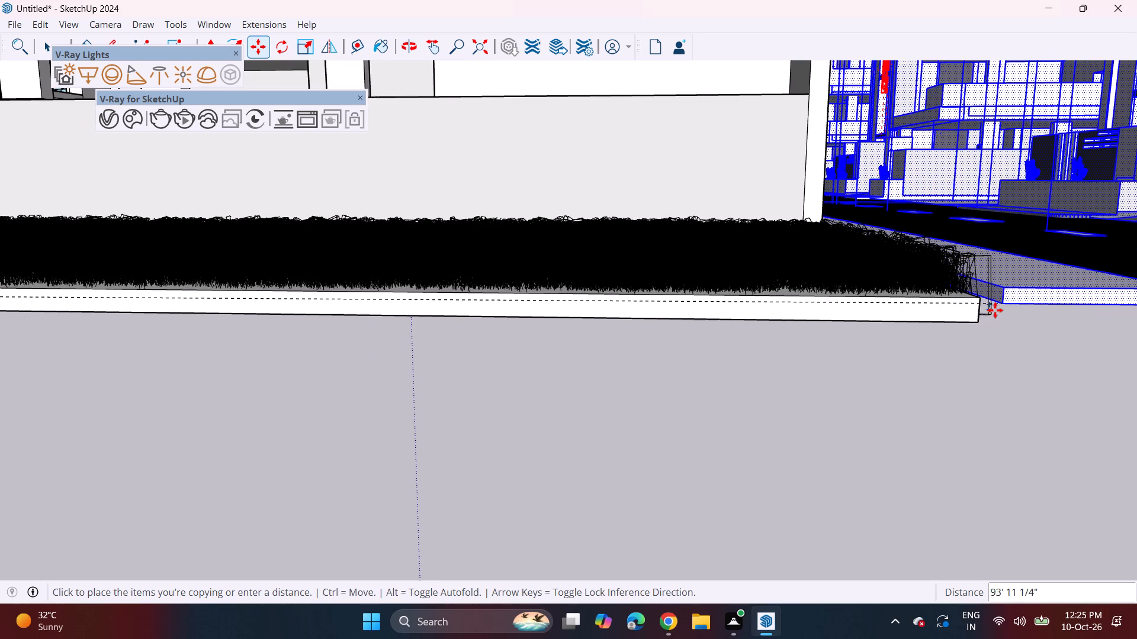
{"action": "scroll", "coordinate": [995, 310], "scroll_direction": "up", "scroll_amount": 20}
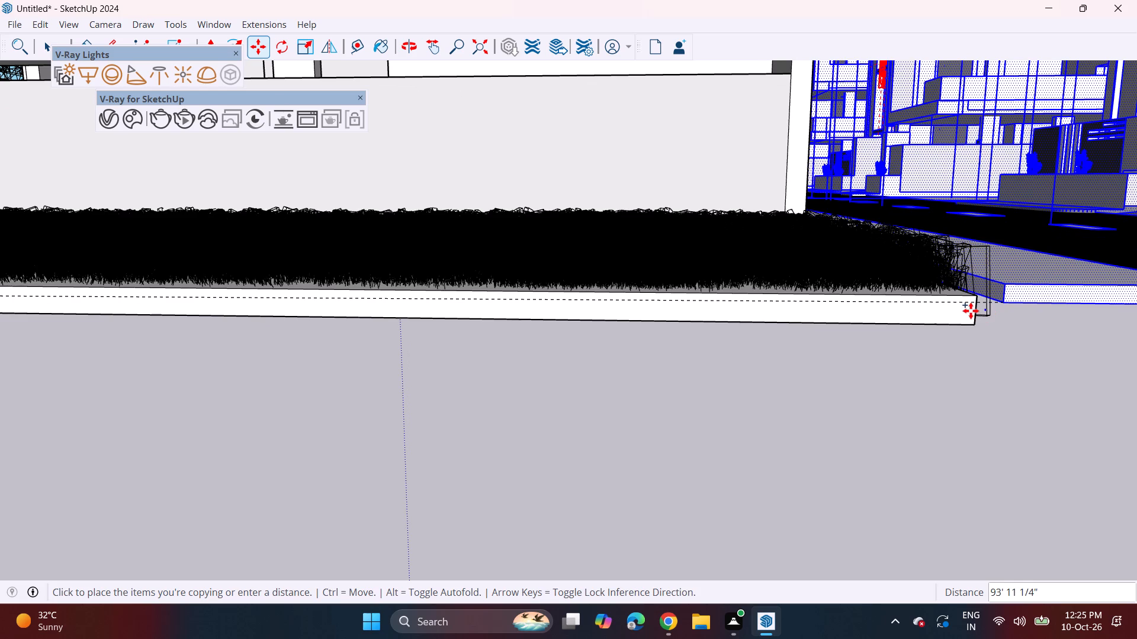
{"action": "scroll", "coordinate": [982, 314], "scroll_direction": "up", "scroll_amount": 10}
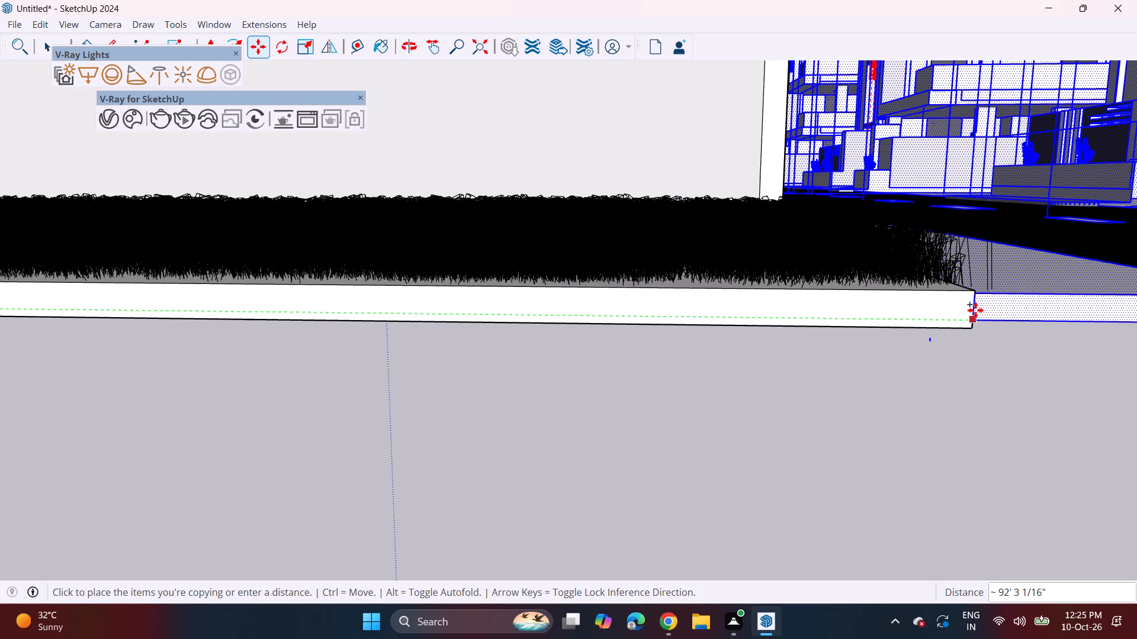
{"action": "scroll", "coordinate": [975, 310], "scroll_direction": "up", "scroll_amount": 5}
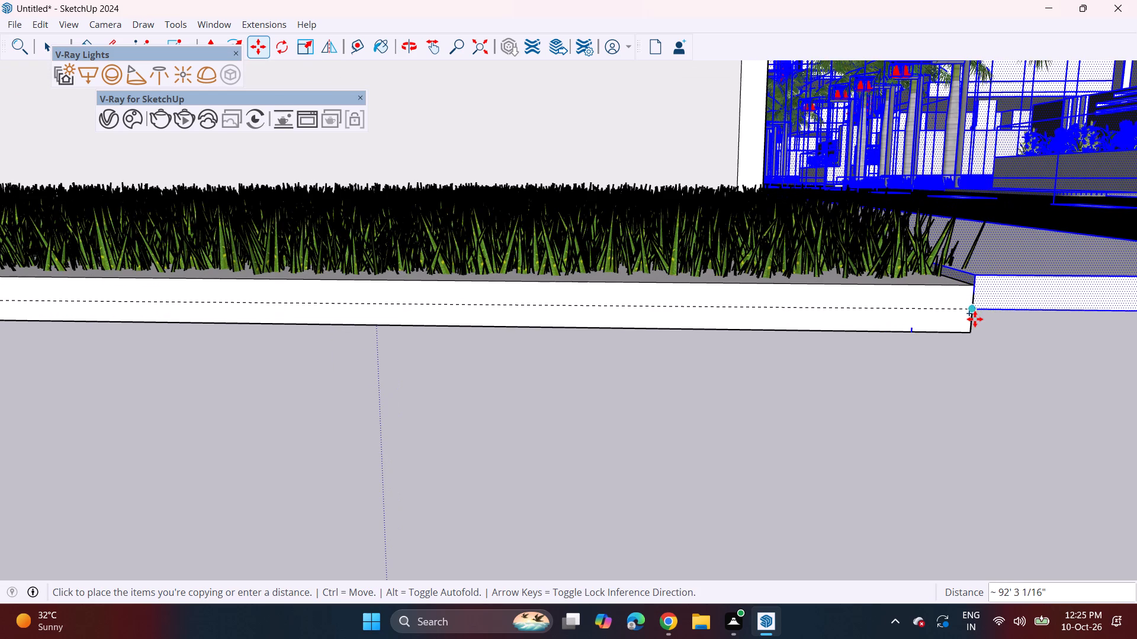
{"action": "left_click", "coordinate": [975, 319]}
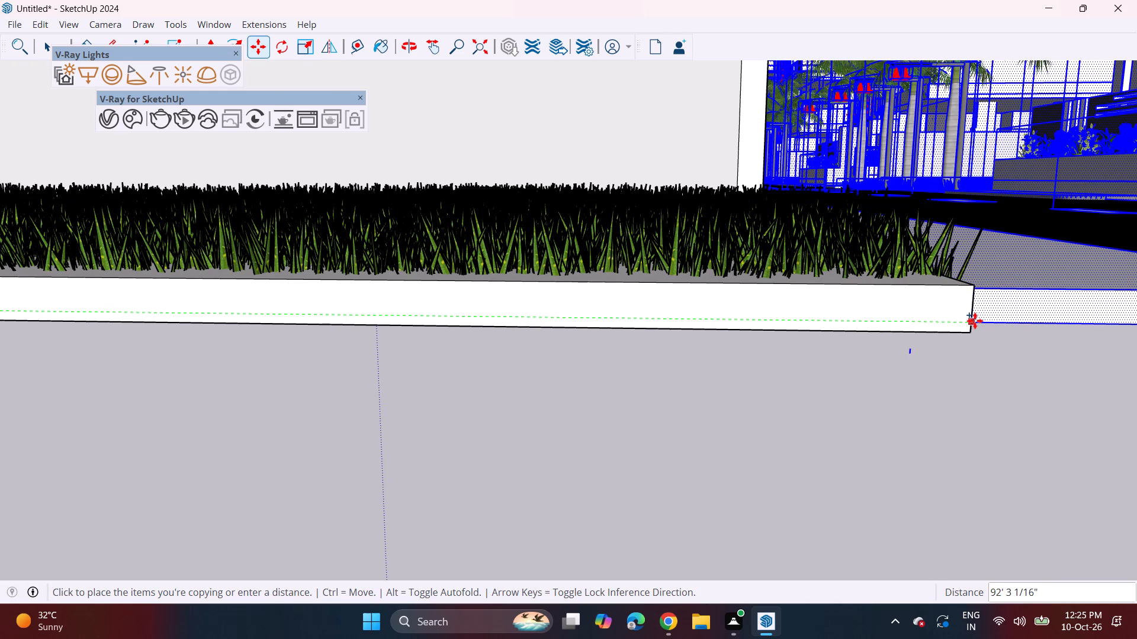
{"action": "scroll", "coordinate": [810, 366], "scroll_direction": "down", "scroll_amount": 4}
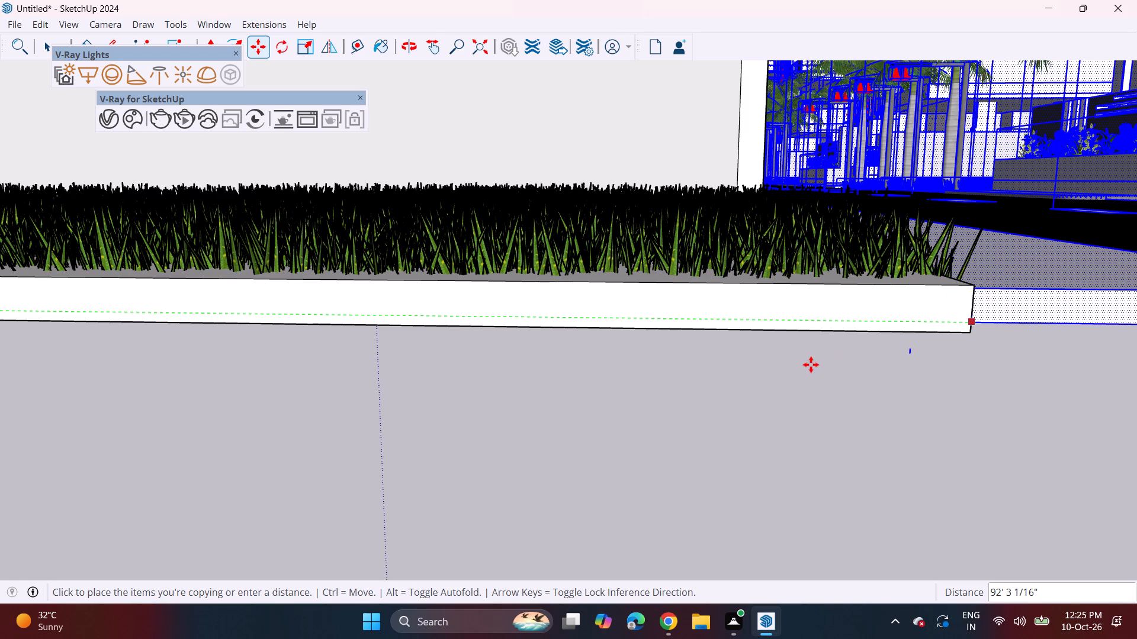
{"action": "key", "text": "space"}
{"action": "key", "text": "space"}
{"action": "key", "text": "space"}
{"action": "scroll", "coordinate": [757, 314], "scroll_direction": "down", "scroll_amount": 19}
{"action": "scroll", "coordinate": [709, 335], "scroll_direction": "down", "scroll_amount": 20}
{"action": "scroll", "coordinate": [709, 335], "scroll_direction": "down", "scroll_amount": 20}
{"action": "scroll", "coordinate": [692, 357], "scroll_direction": "down", "scroll_amount": 10}
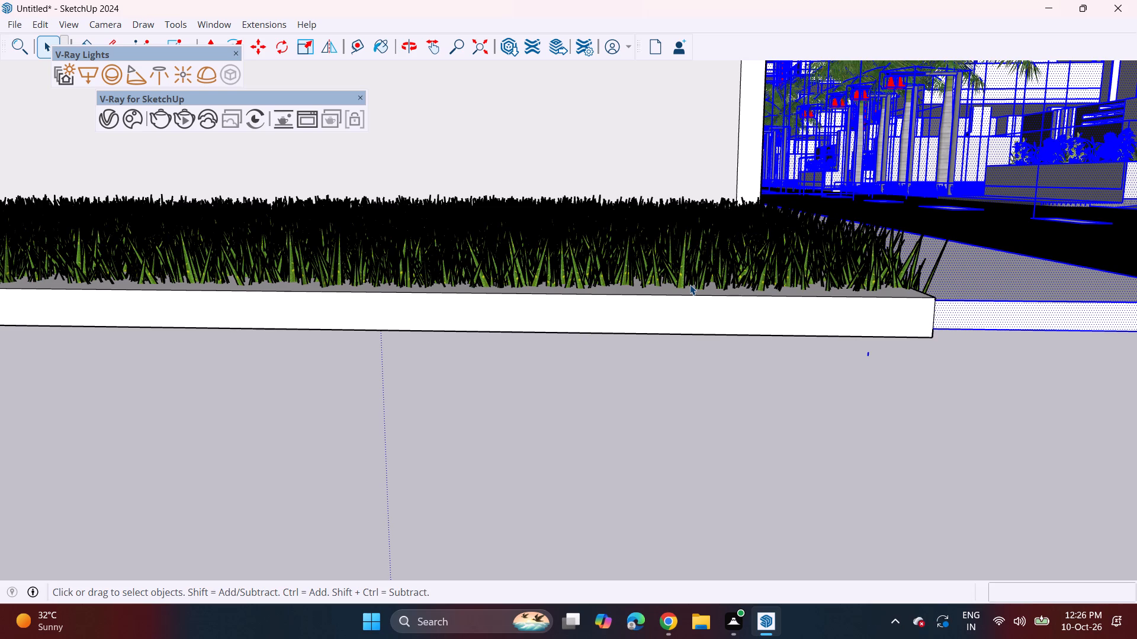
{"action": "scroll", "coordinate": [499, 238], "scroll_direction": "down", "scroll_amount": 12}
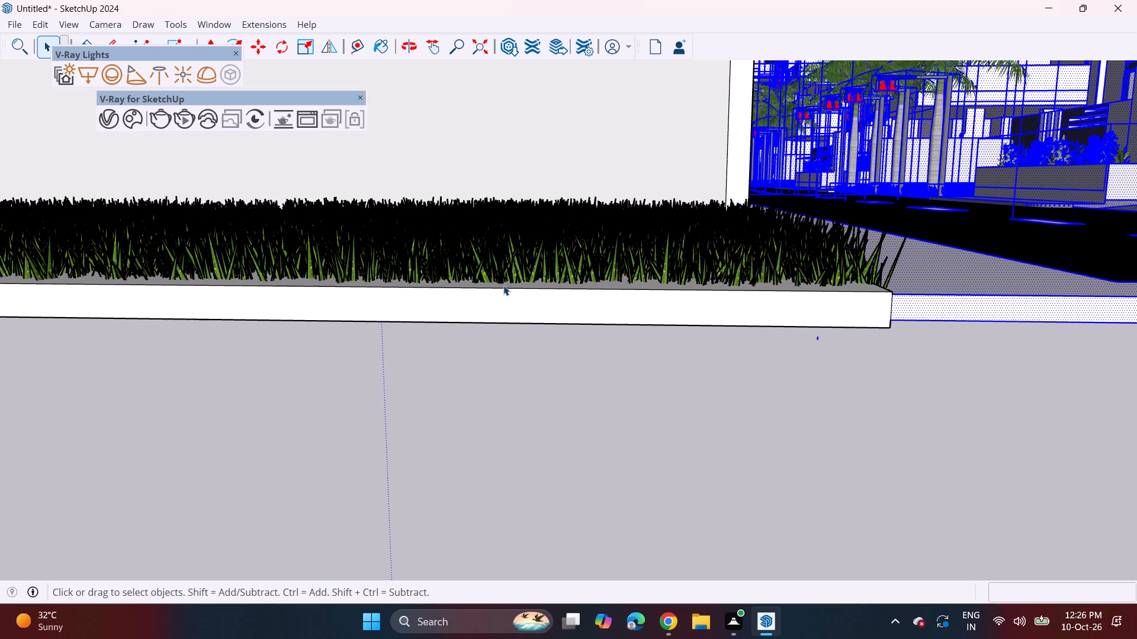
{"action": "scroll", "coordinate": [503, 285], "scroll_direction": "down", "scroll_amount": 1}
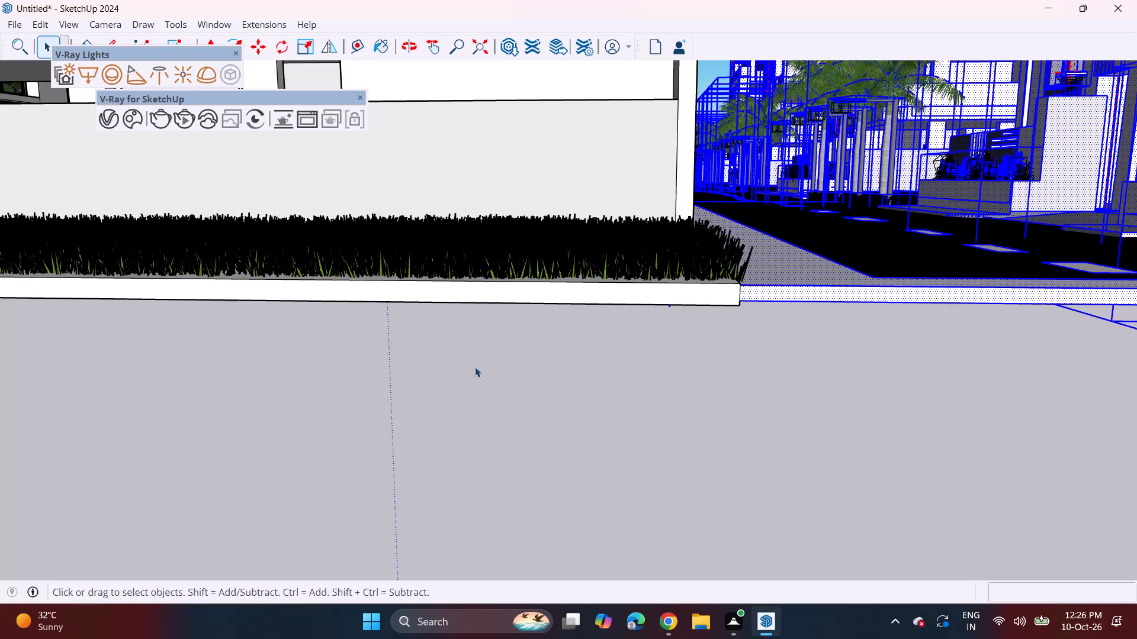
{"action": "left_click", "coordinate": [475, 367]}
{"action": "middle_click_drag", "start_coordinate": [403, 331], "coordinate": [445, 338]}
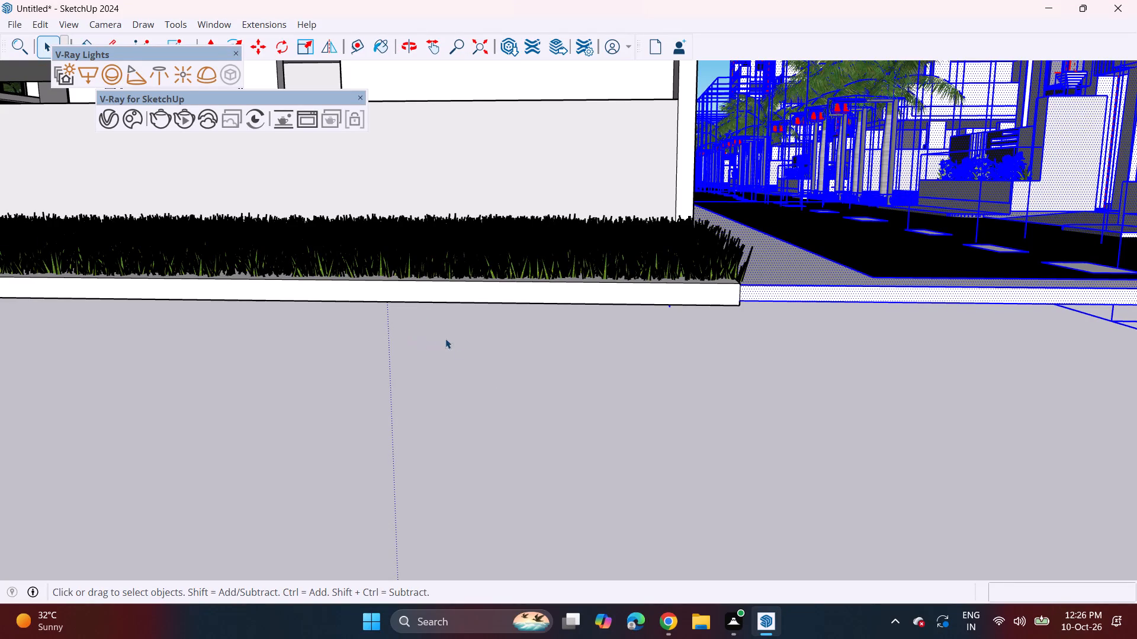
Examine the copied house rows from the street and from above, ending on a straight front view of one front-row house between its palm trees.
{"action": "middle_click_drag", "start_coordinate": [445, 338], "coordinate": [502, 330]}
{"action": "scroll", "coordinate": [463, 338], "scroll_direction": "down", "scroll_amount": 9}
{"action": "middle_click_drag", "start_coordinate": [439, 360], "coordinate": [731, 375]}
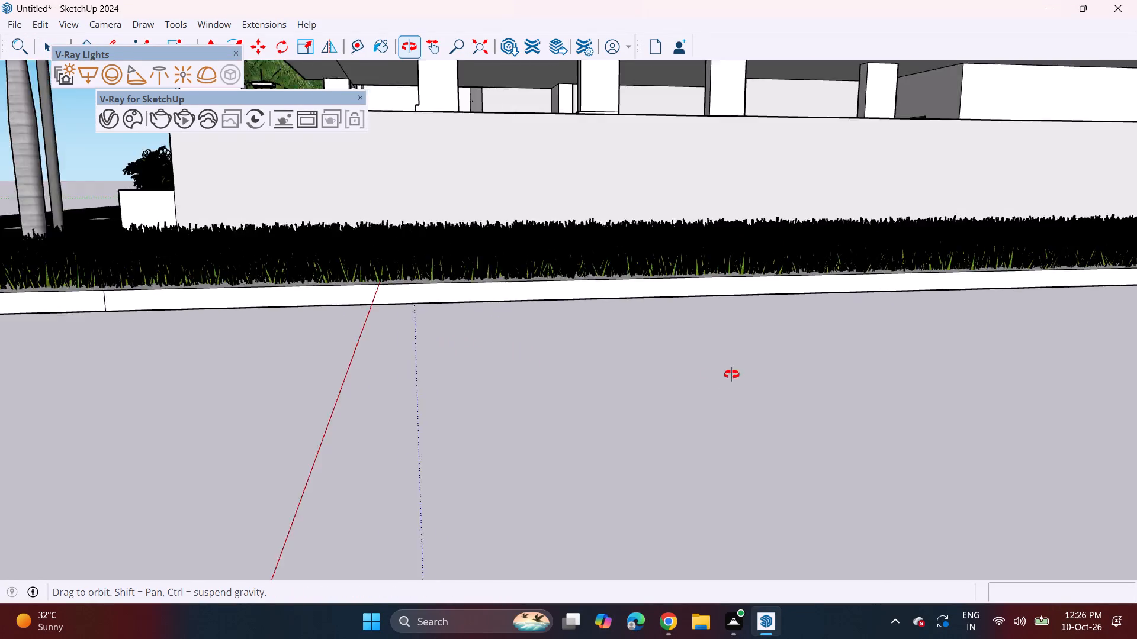
{"action": "middle_click_drag", "start_coordinate": [731, 375], "coordinate": [933, 377]}
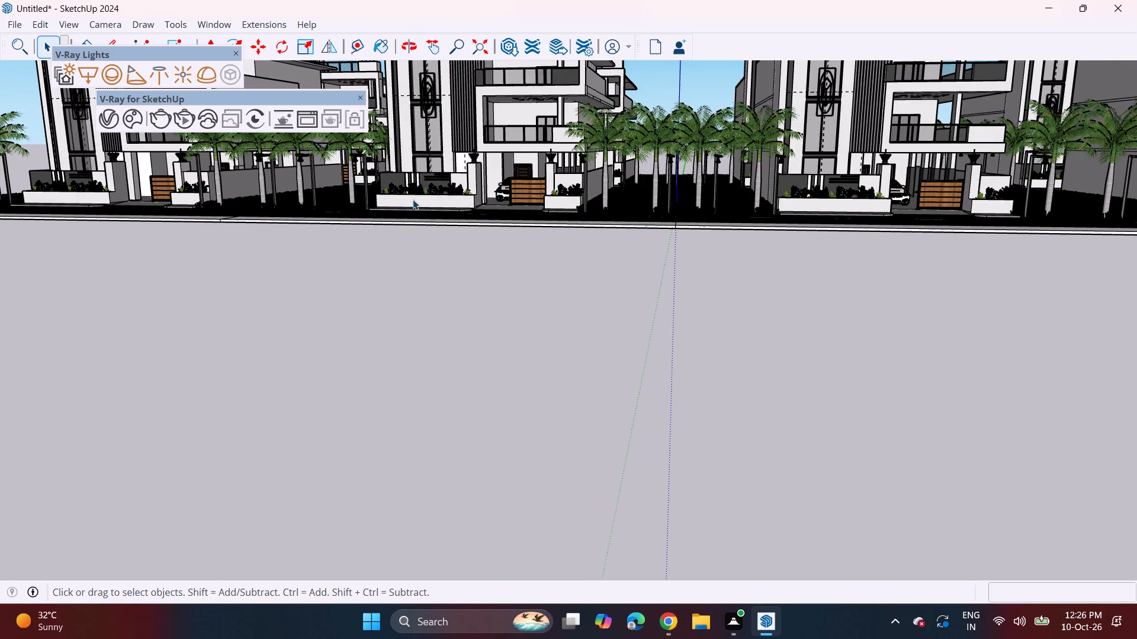
{"action": "middle_click_drag", "start_coordinate": [412, 299], "coordinate": [500, 300]}
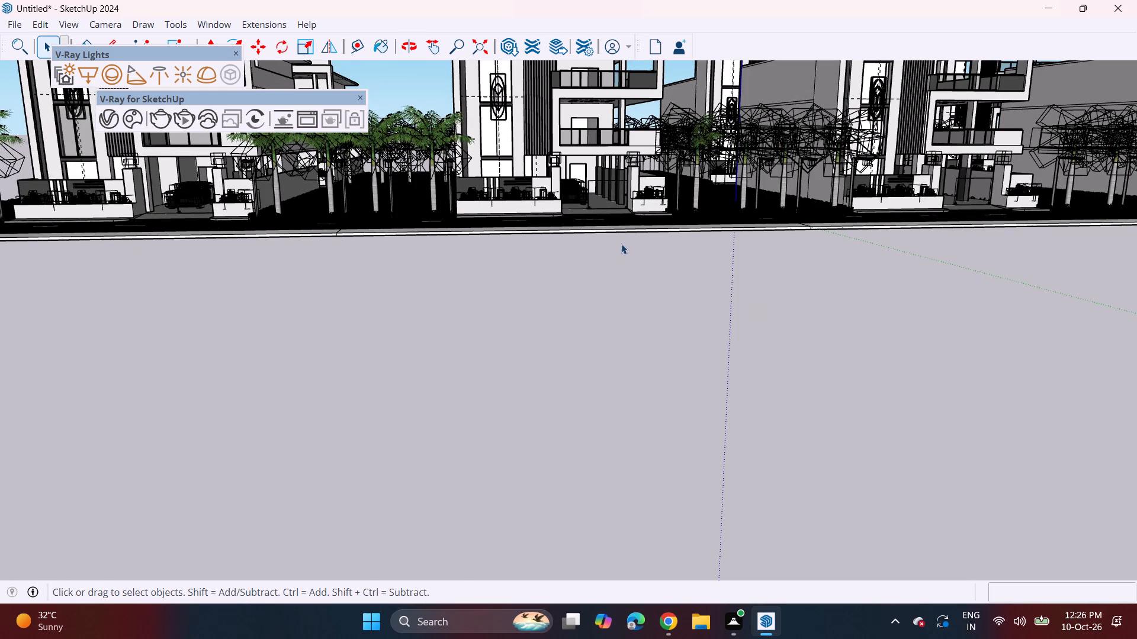
{"action": "middle_click_drag", "start_coordinate": [643, 175], "coordinate": [578, 170]}
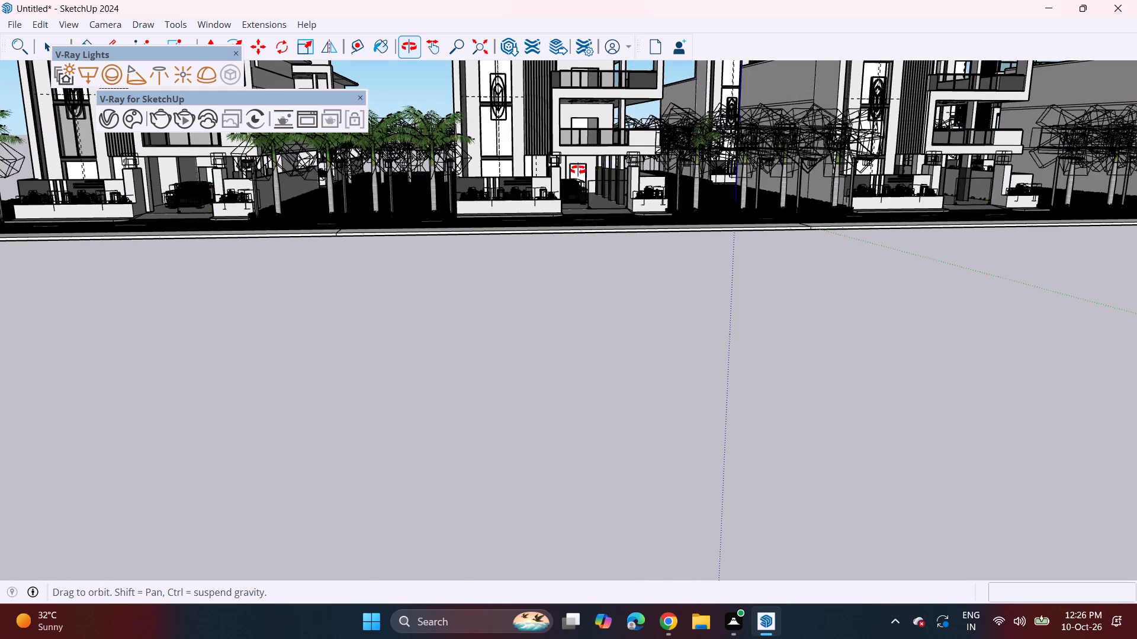
{"action": "middle_click_drag", "start_coordinate": [578, 170], "coordinate": [605, 165]}
{"action": "middle_click_drag", "start_coordinate": [545, 118], "coordinate": [556, 208], "text": "shift"}
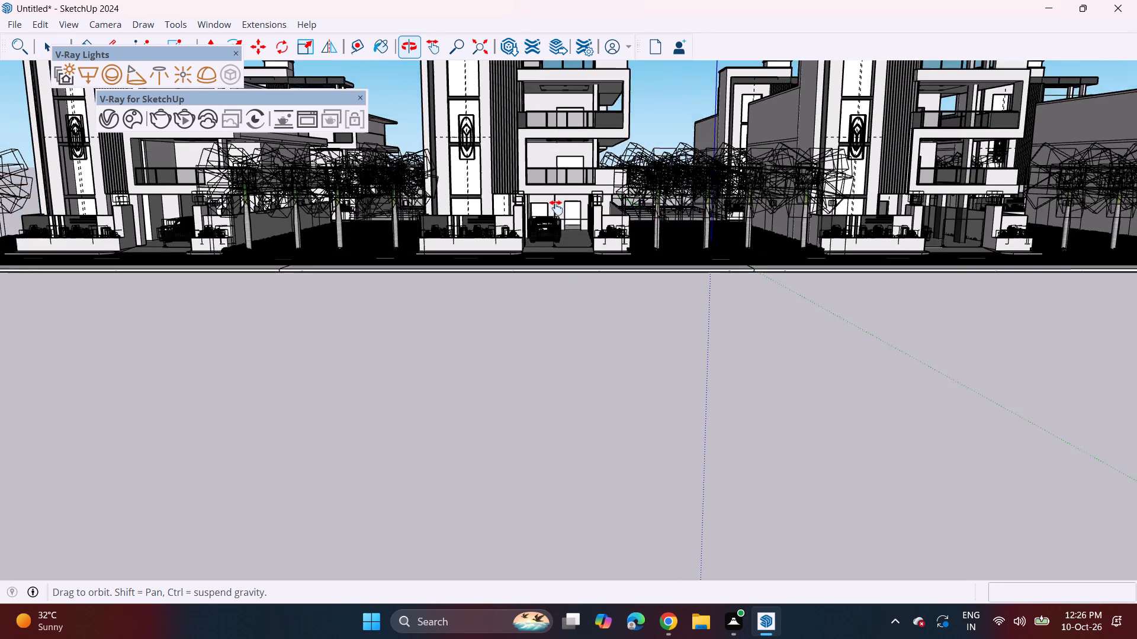
{"action": "middle_click_drag", "start_coordinate": [556, 208], "coordinate": [566, 367], "text": "shift"}
{"action": "middle_click_drag", "start_coordinate": [563, 359], "coordinate": [563, 298]}
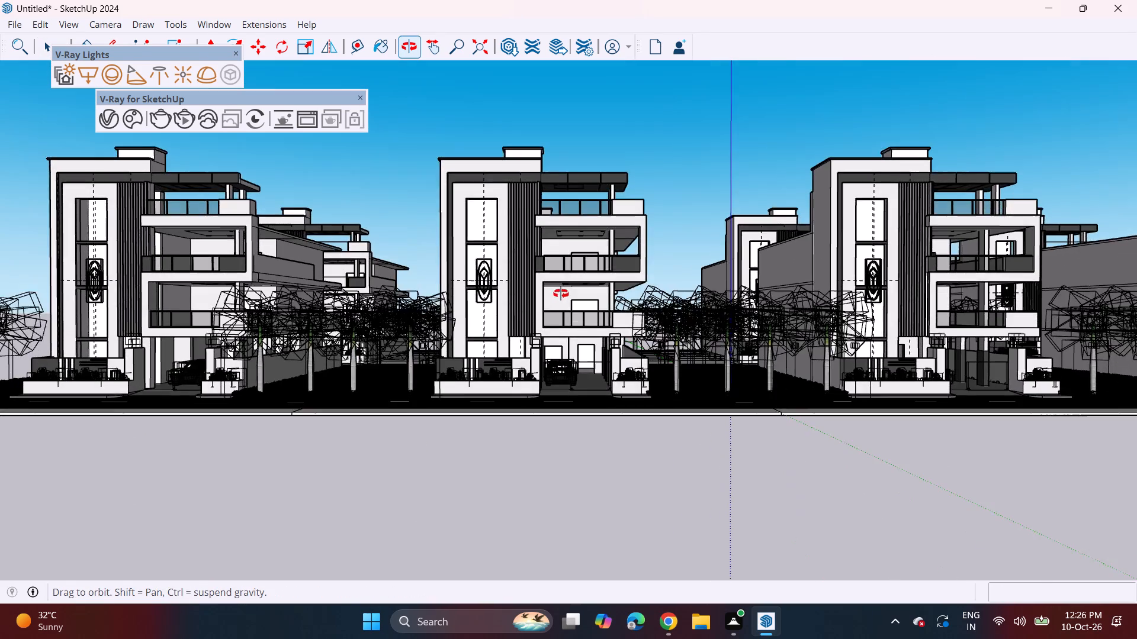
{"action": "scroll", "coordinate": [562, 270], "scroll_direction": "up", "scroll_amount": 7}
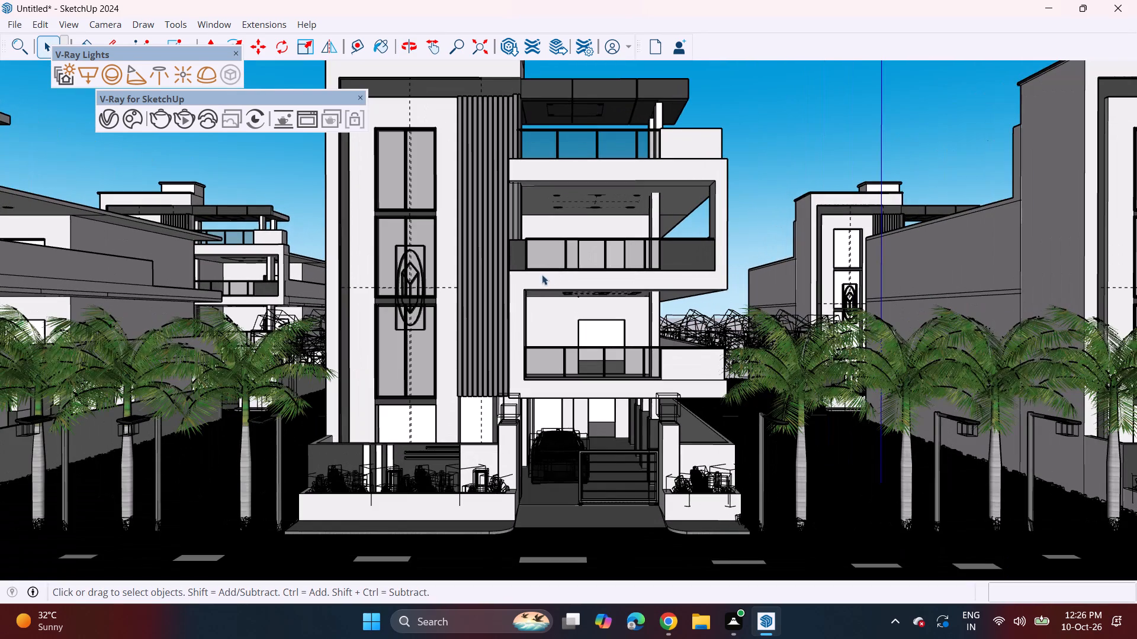
{"action": "middle_click_drag", "start_coordinate": [535, 280], "coordinate": [538, 269]}
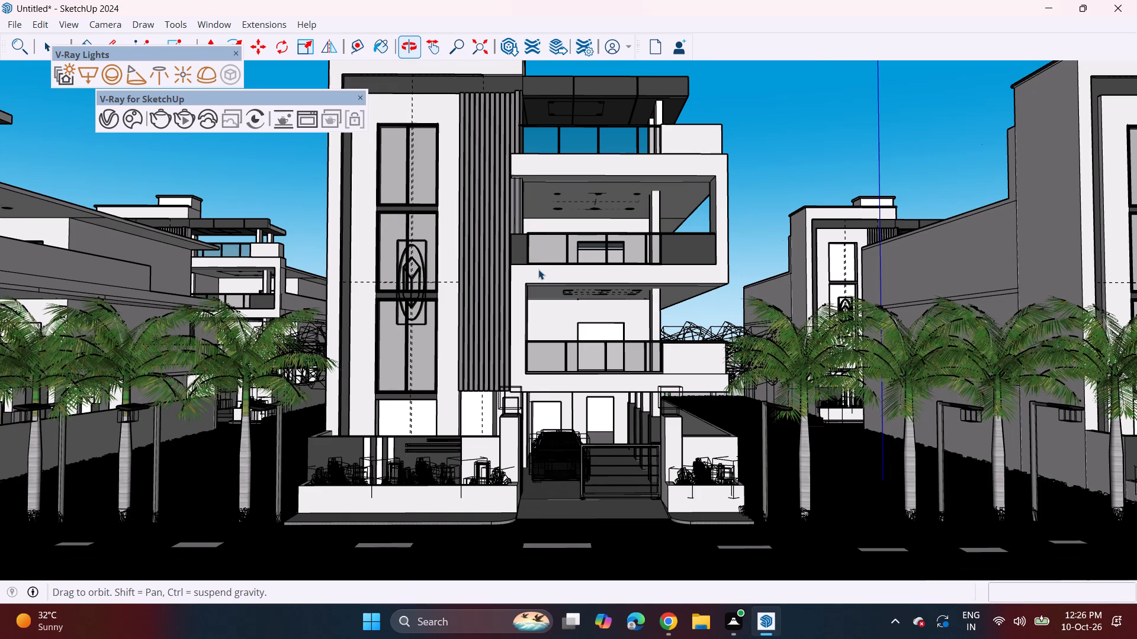
{"action": "scroll", "coordinate": [538, 269], "scroll_direction": "down", "scroll_amount": 7}
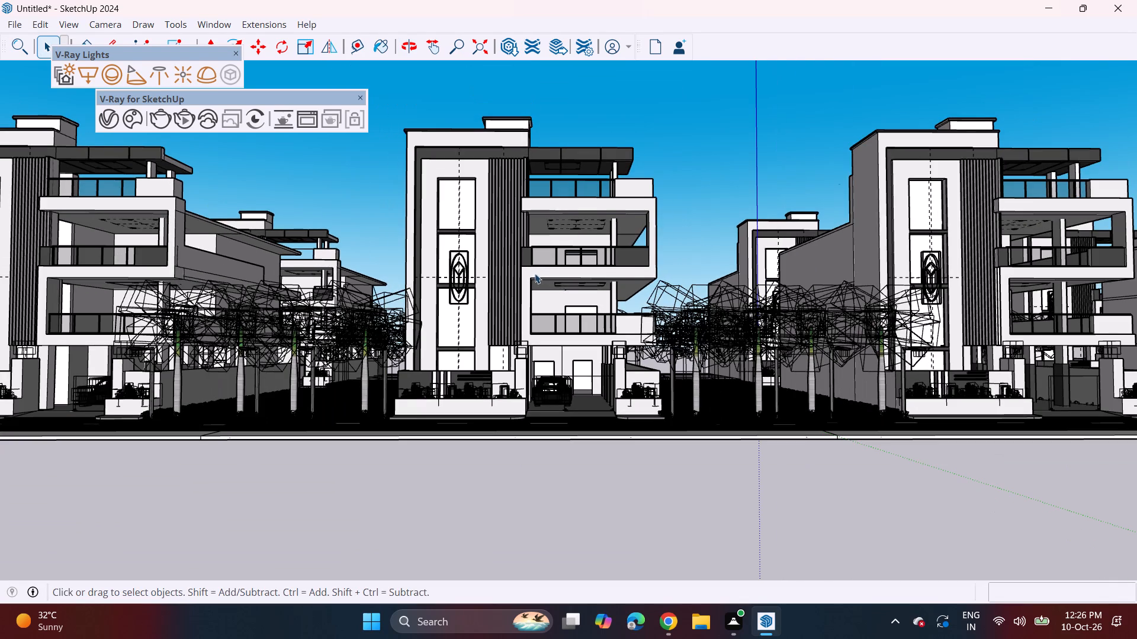
{"action": "scroll", "coordinate": [538, 277], "scroll_direction": "up", "scroll_amount": 3}
{"action": "scroll", "coordinate": [480, 332], "scroll_direction": "down", "scroll_amount": 4}
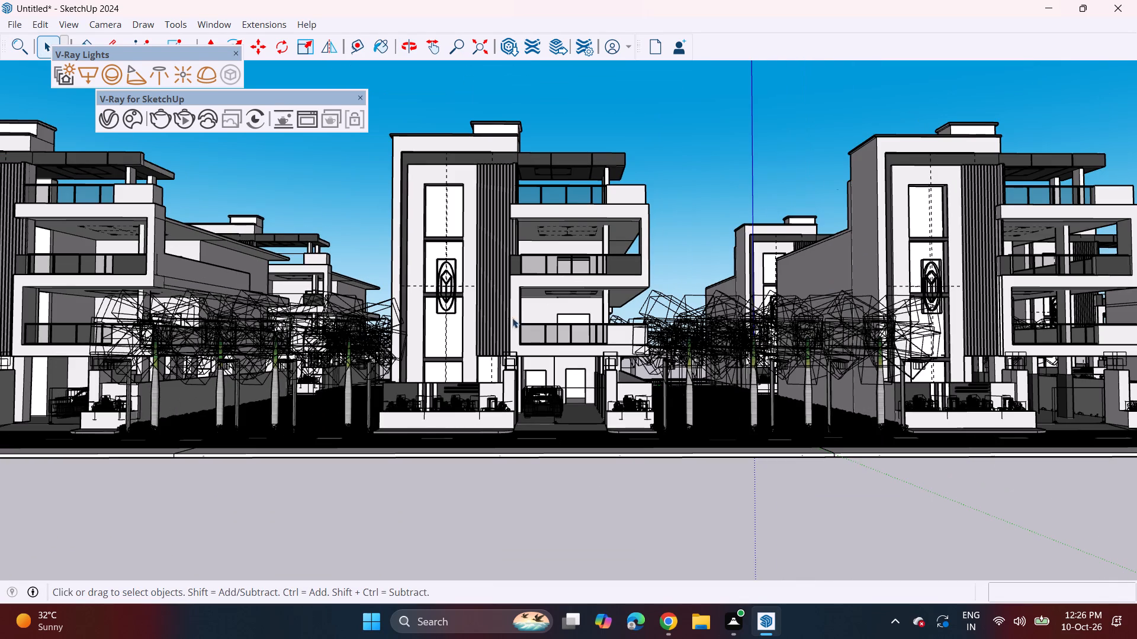
{"action": "scroll", "coordinate": [468, 331], "scroll_direction": "down", "scroll_amount": 9}
{"action": "middle_click_drag", "start_coordinate": [741, 319], "coordinate": [582, 356]}
{"action": "middle_click_drag", "start_coordinate": [615, 364], "coordinate": [553, 383]}
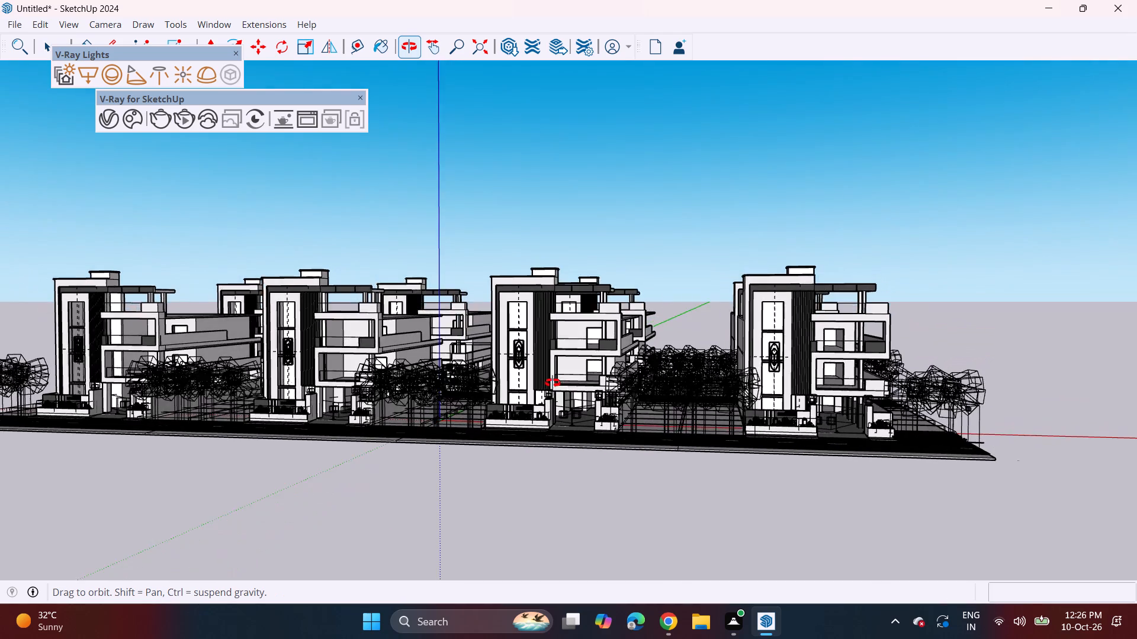
{"action": "middle_click_drag", "start_coordinate": [553, 383], "coordinate": [591, 418]}
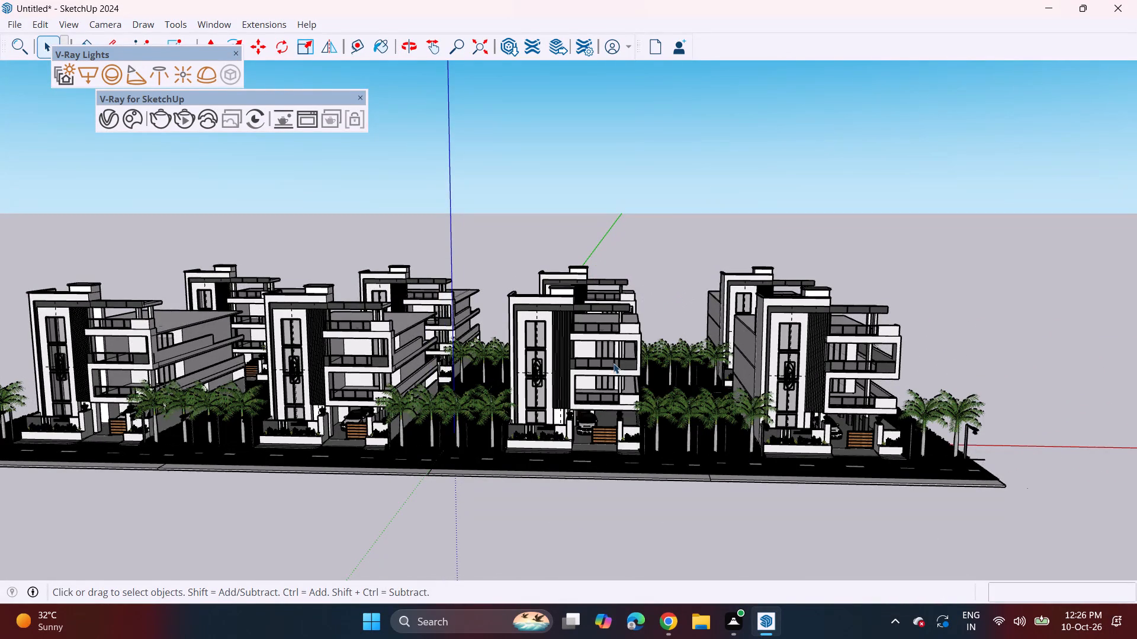
{"action": "middle_click_drag", "start_coordinate": [600, 382], "coordinate": [603, 330]}
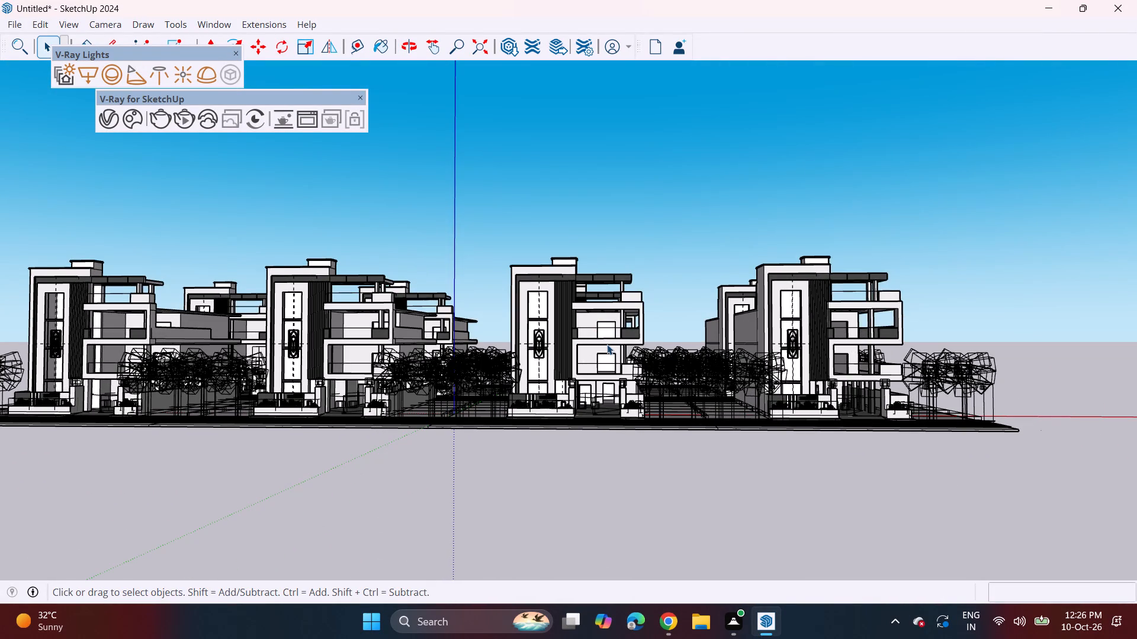
{"action": "scroll", "coordinate": [607, 347], "scroll_direction": "up", "scroll_amount": 4}
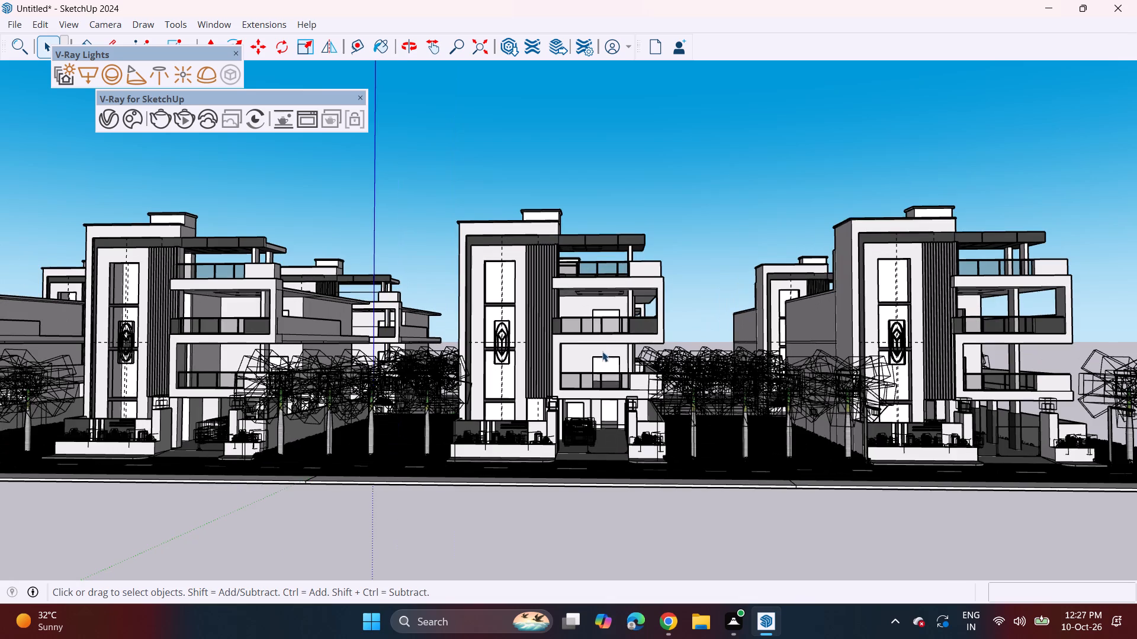
{"action": "scroll", "coordinate": [590, 379], "scroll_direction": "up", "scroll_amount": 3}
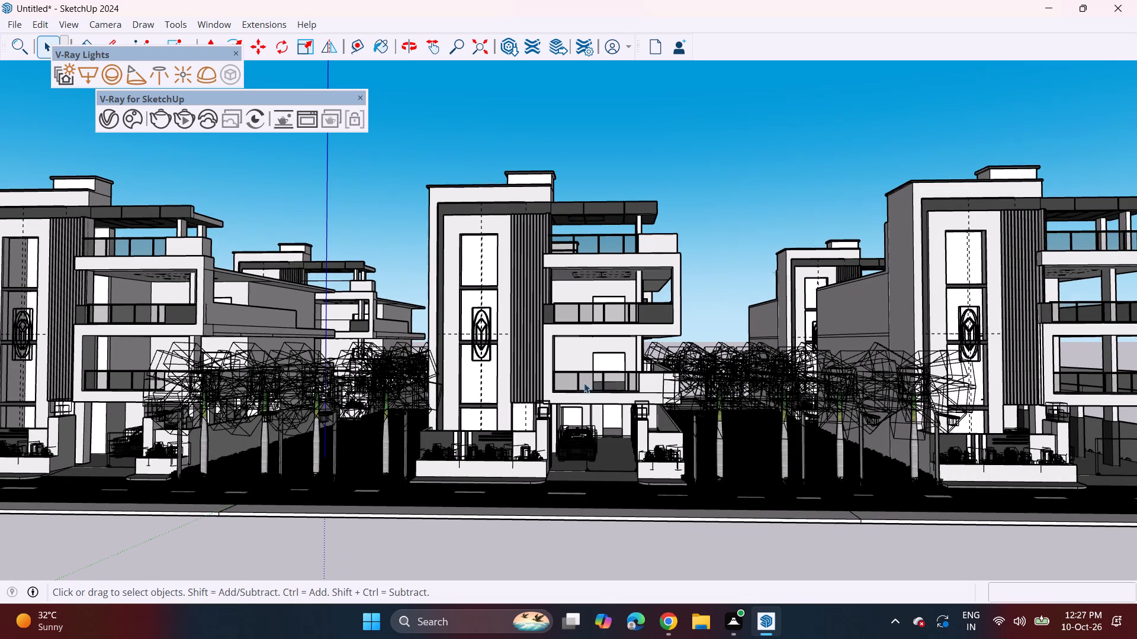
{"action": "scroll", "coordinate": [572, 391], "scroll_direction": "up", "scroll_amount": 4}
{"action": "middle_click_drag", "start_coordinate": [567, 395], "coordinate": [581, 374]}
{"action": "scroll", "coordinate": [616, 376], "scroll_direction": "up", "scroll_amount": 2}
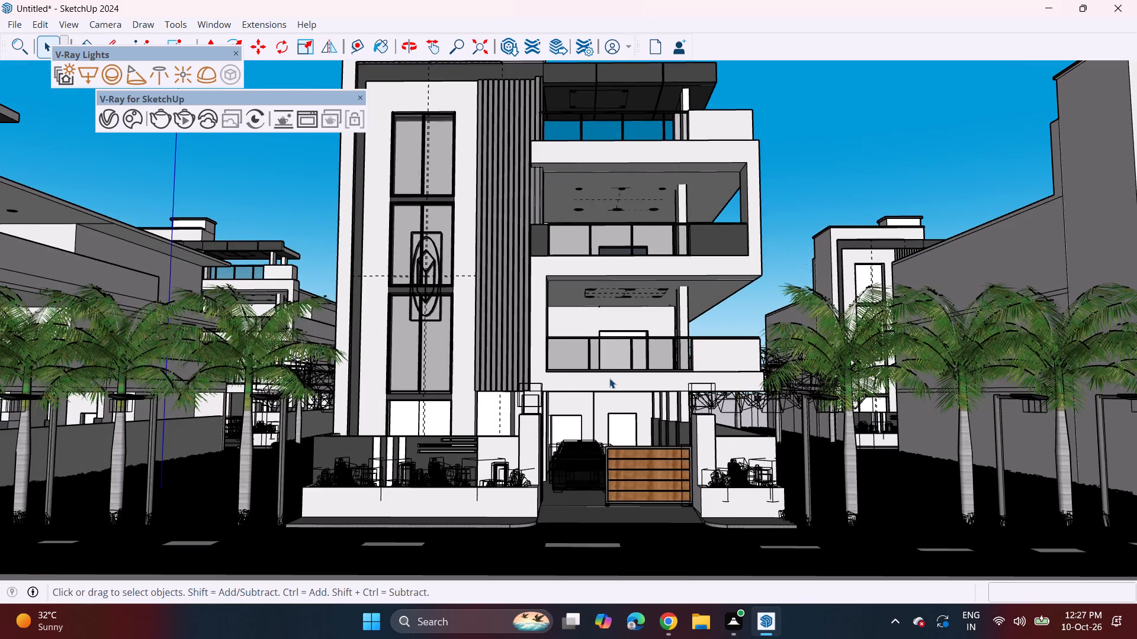
{"action": "scroll", "coordinate": [608, 378], "scroll_direction": "down", "scroll_amount": 2}
{"action": "middle_click_drag", "start_coordinate": [611, 330], "coordinate": [614, 360], "text": "shift"}
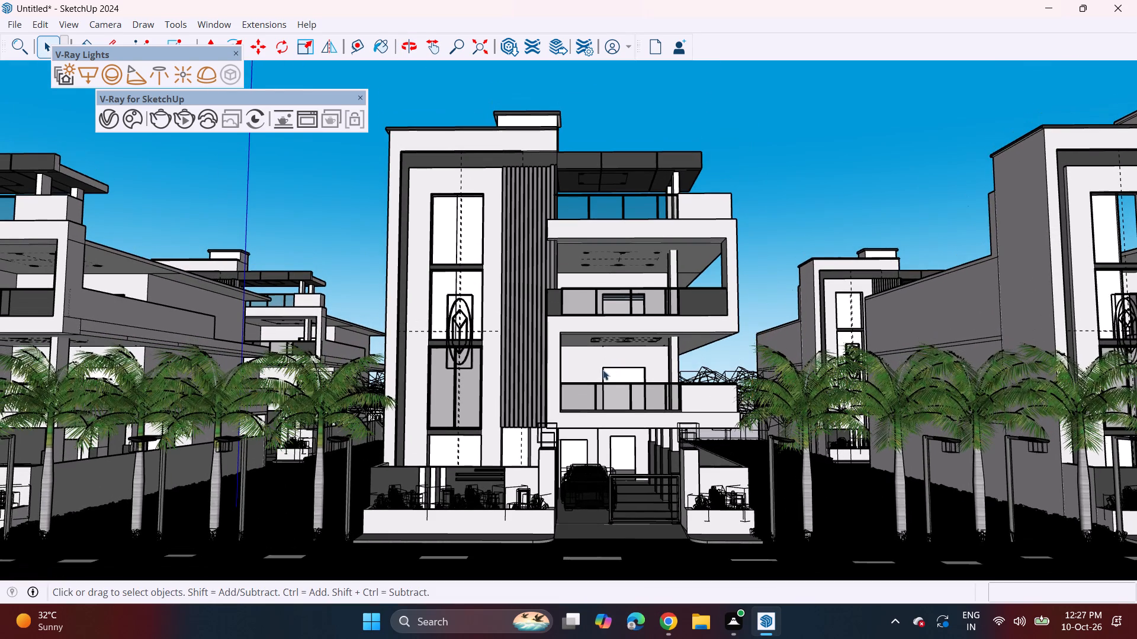
{"action": "middle_click", "coordinate": [576, 390]}
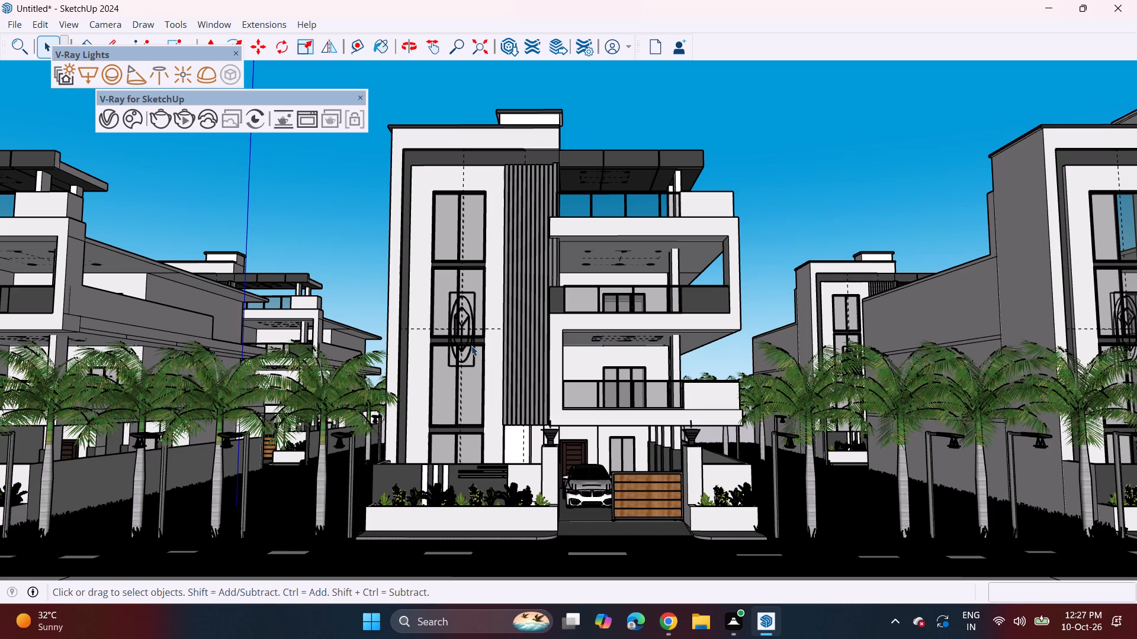
Save the model in the Documents folder as a SketchUp model named 2BHK ELEVATION.
{"action": "left_click", "coordinate": [15, 26]}
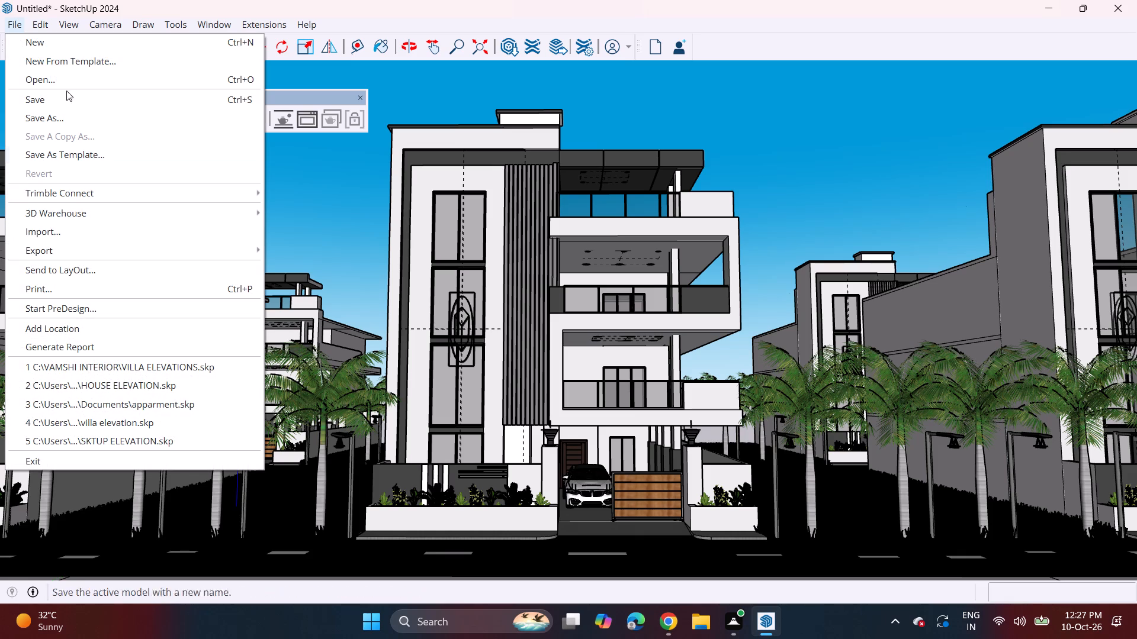
{"action": "left_click", "coordinate": [66, 126]}
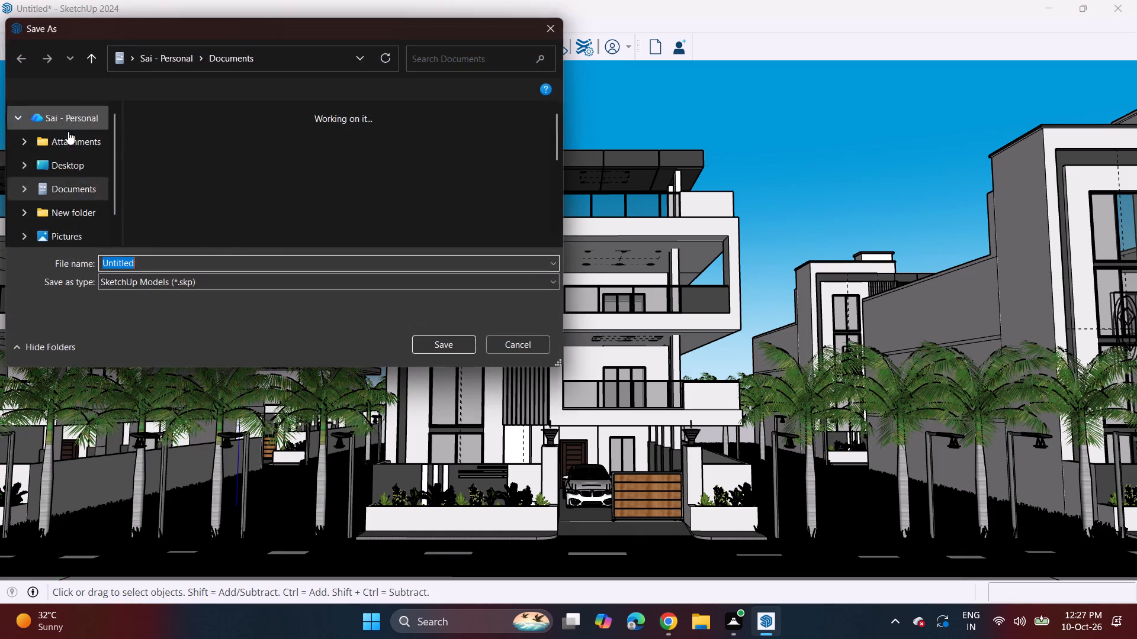
{"action": "key", "text": "BackSpace"}
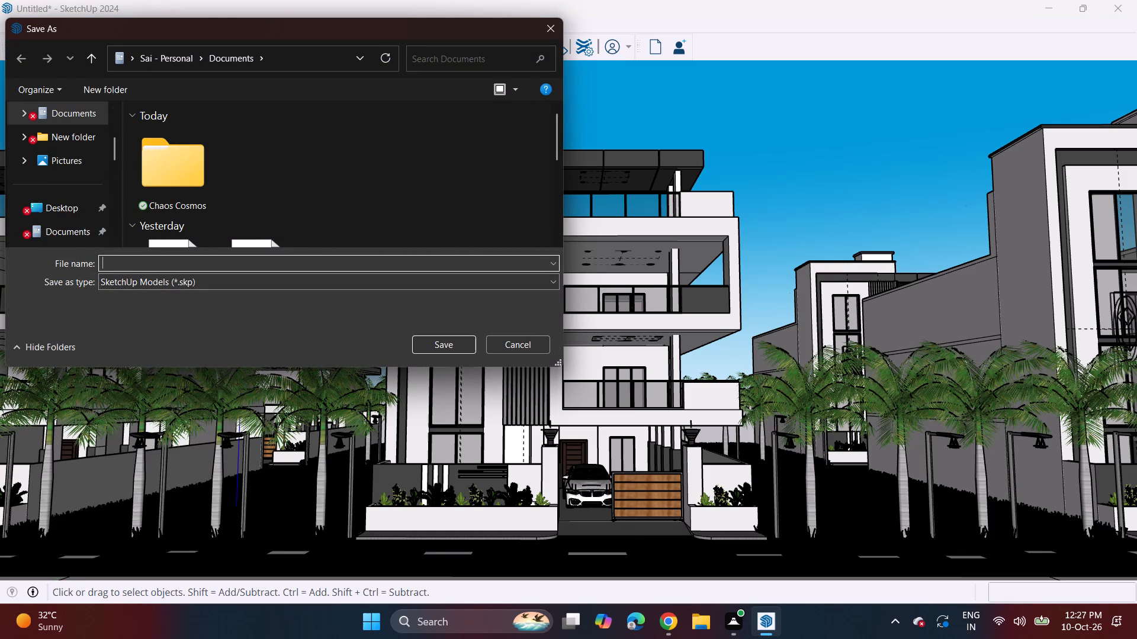
{"action": "type", "text": "2BHK"}
{"action": "key", "text": "space"}
{"action": "type", "text": "EK"}
{"action": "key", "text": "BackSpace"}
{"action": "type", "text": "LEV"}
{"action": "type", "text": "ATION"}
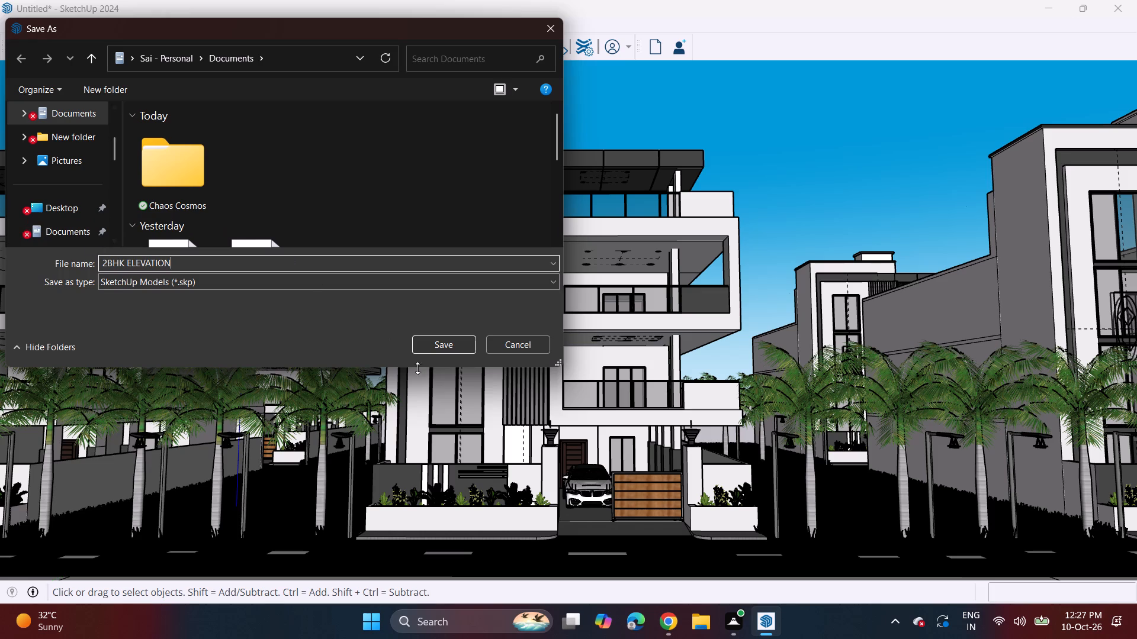
{"action": "left_click", "coordinate": [461, 338]}
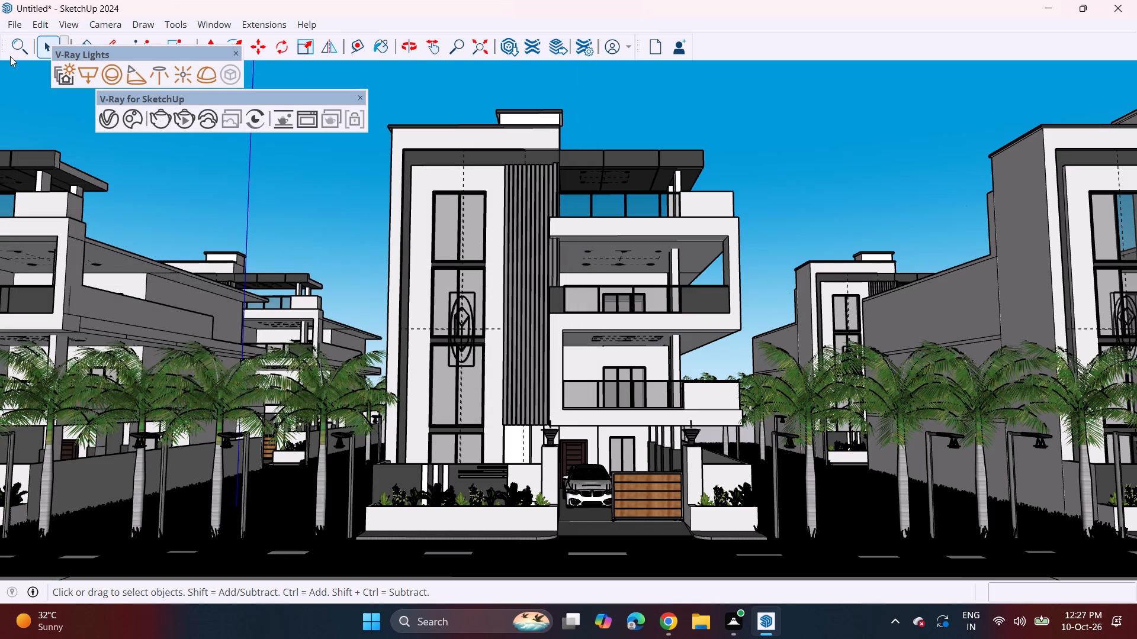
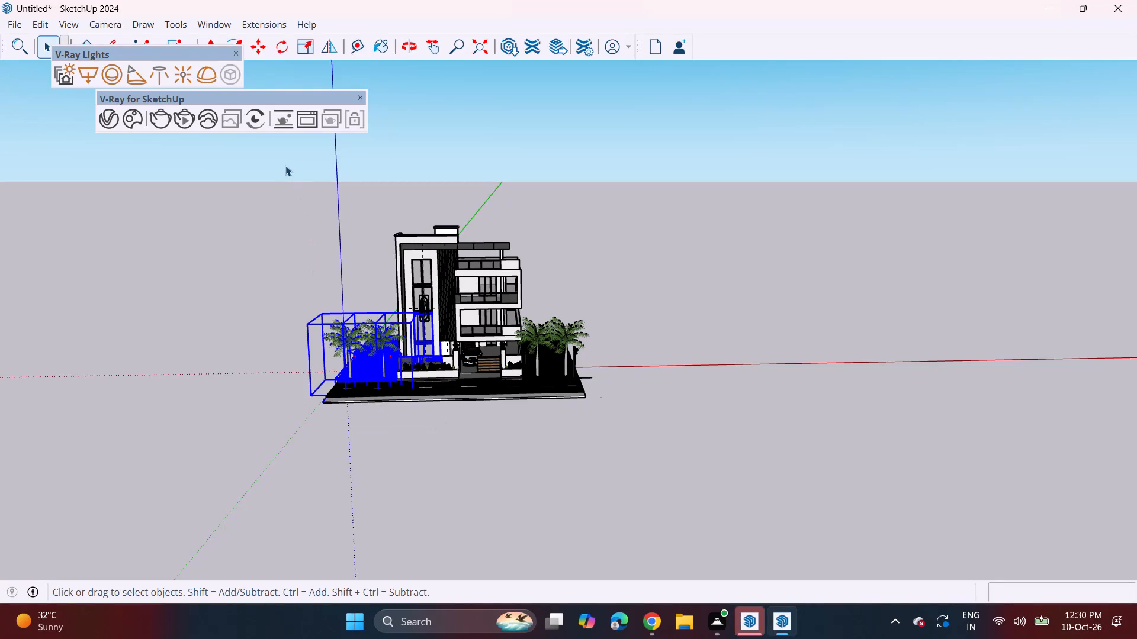
Copy the complete house plot about 74' 9" along the road, joining the copy's right front footpath corner to the original's left one, and clear the selection.
{"action": "left_click_drag", "start_coordinate": [285, 166], "coordinate": [285, 183]}
{"action": "left_click_drag", "start_coordinate": [288, 204], "coordinate": [295, 235]}
{"action": "left_click_drag", "start_coordinate": [295, 235], "coordinate": [624, 456]}
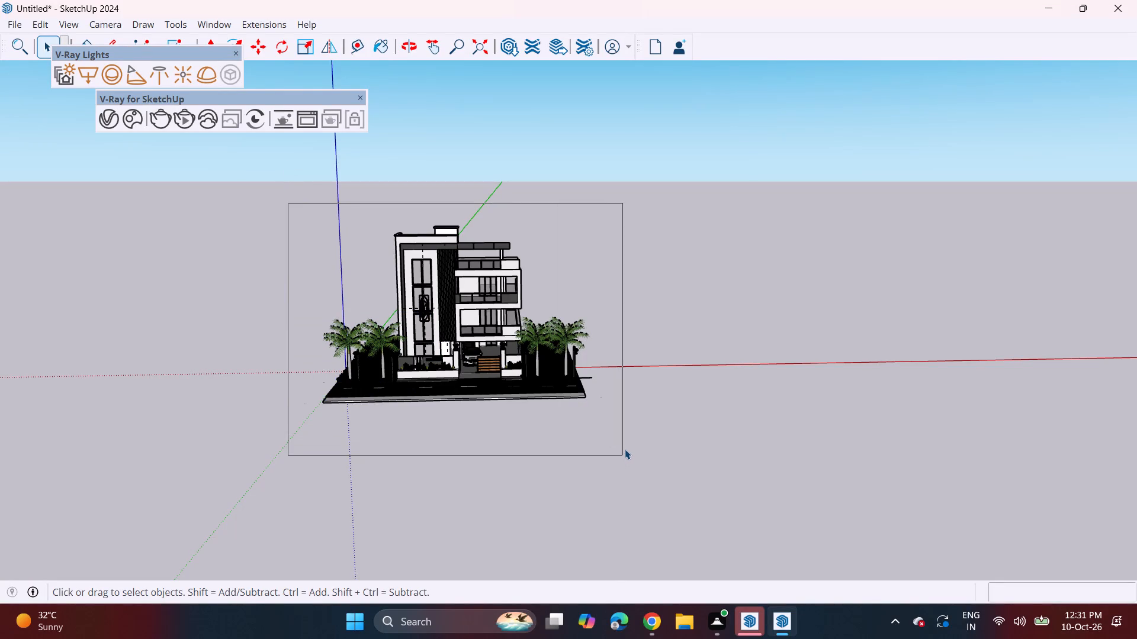
{"action": "scroll", "coordinate": [362, 399], "scroll_direction": "up", "scroll_amount": 2}
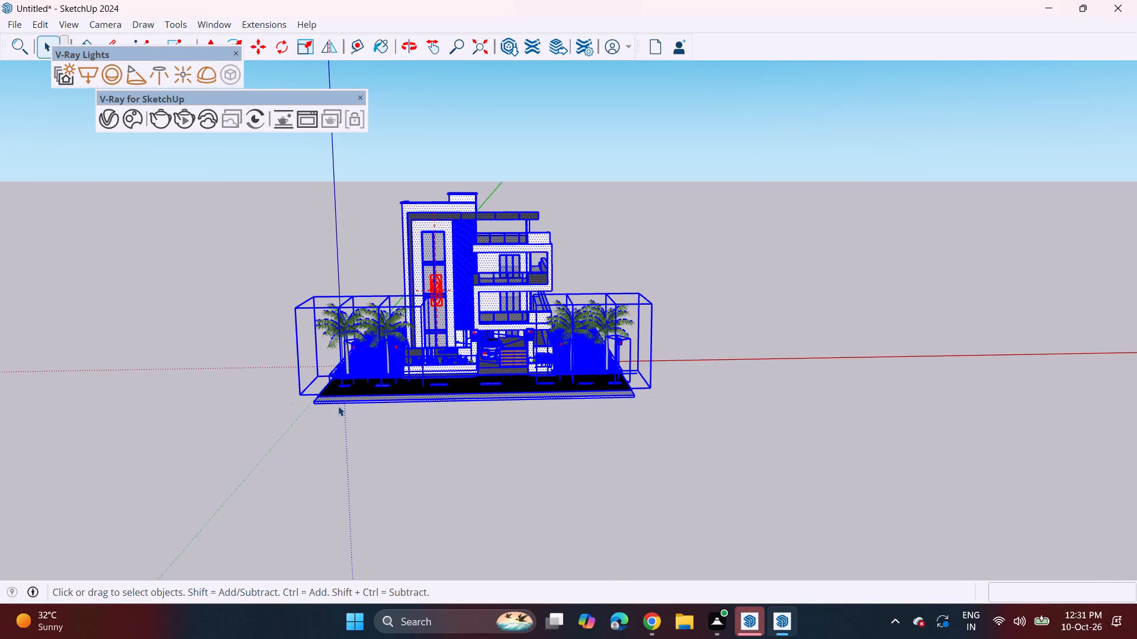
{"action": "scroll", "coordinate": [336, 406], "scroll_direction": "up", "scroll_amount": 9}
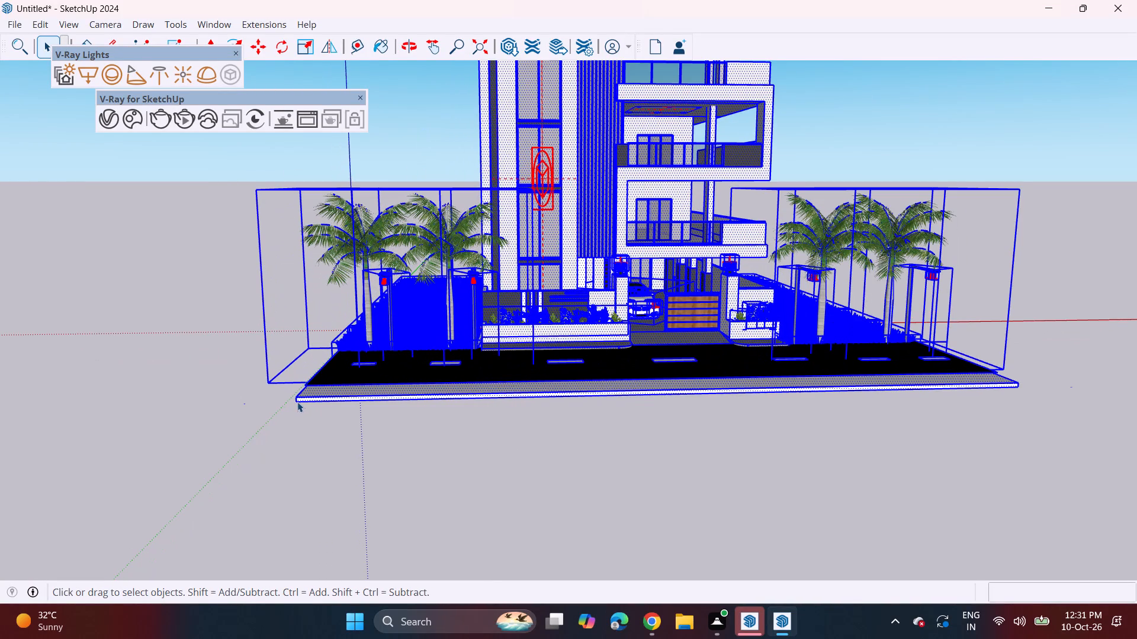
{"action": "key", "text": "m"}
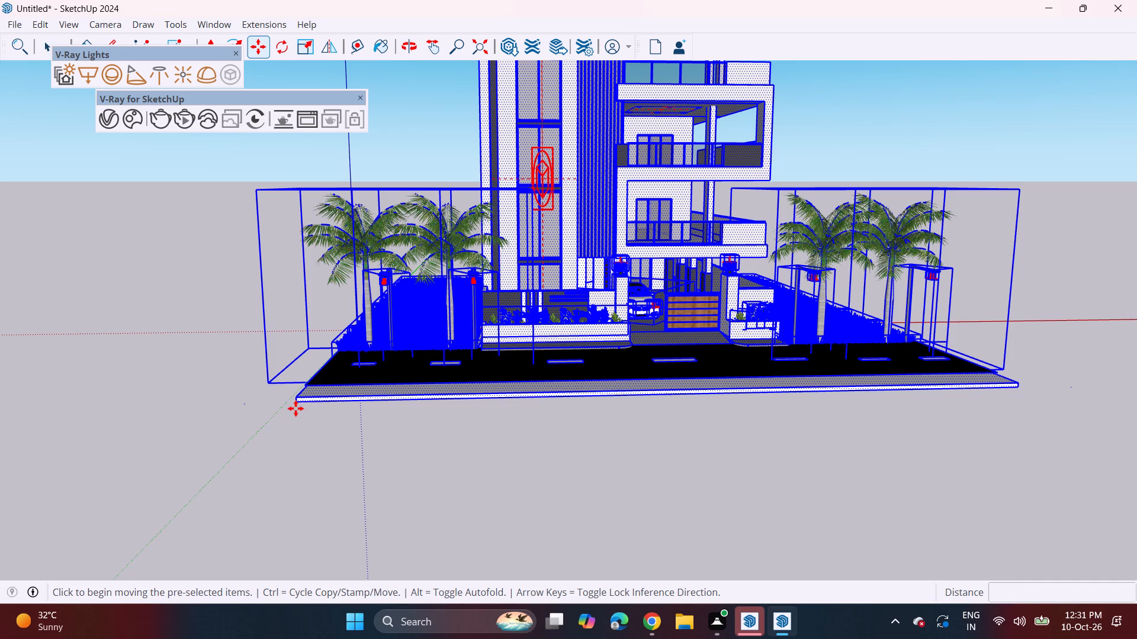
{"action": "double_click", "coordinate": [1020, 388]}
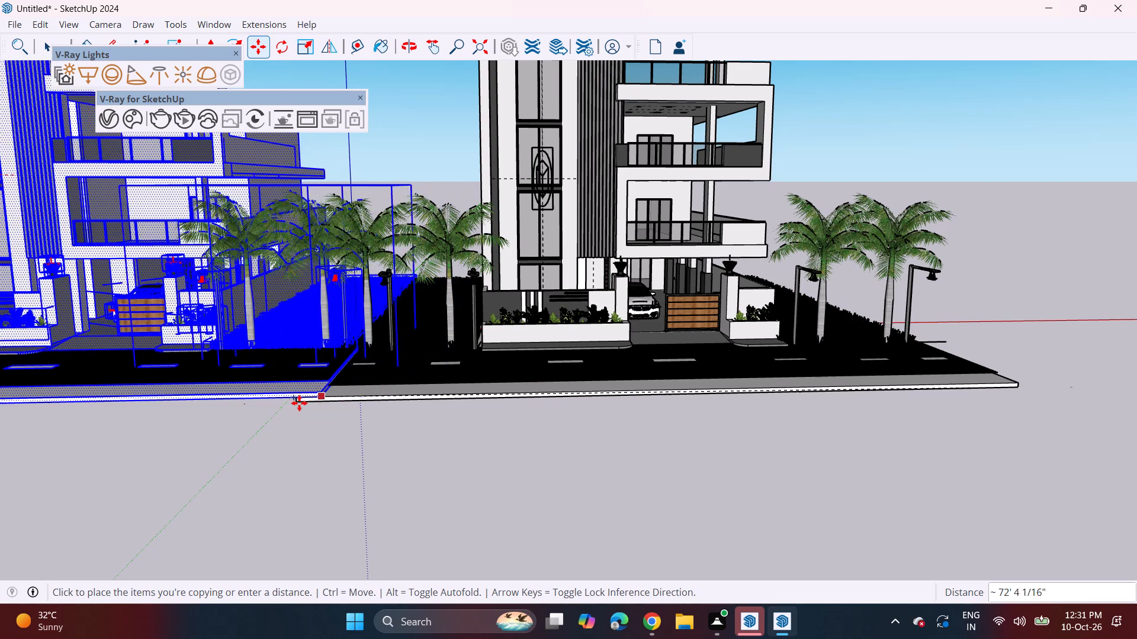
{"action": "left_click", "coordinate": [299, 403]}
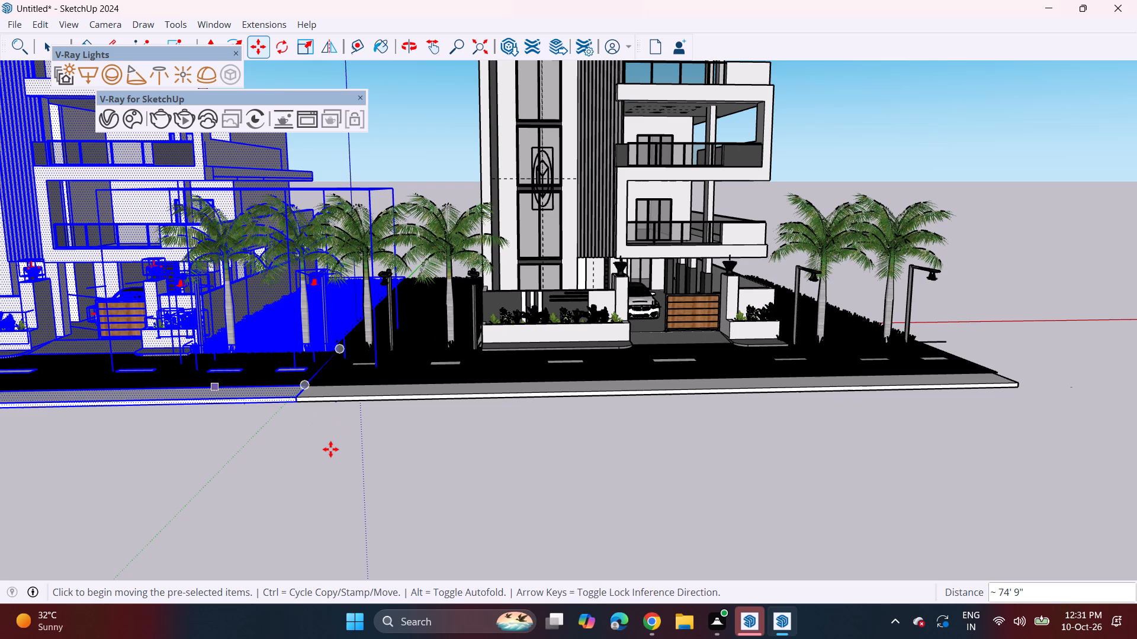
{"action": "key", "text": "space"}
{"action": "scroll", "coordinate": [292, 386], "scroll_direction": "up", "scroll_amount": 2}
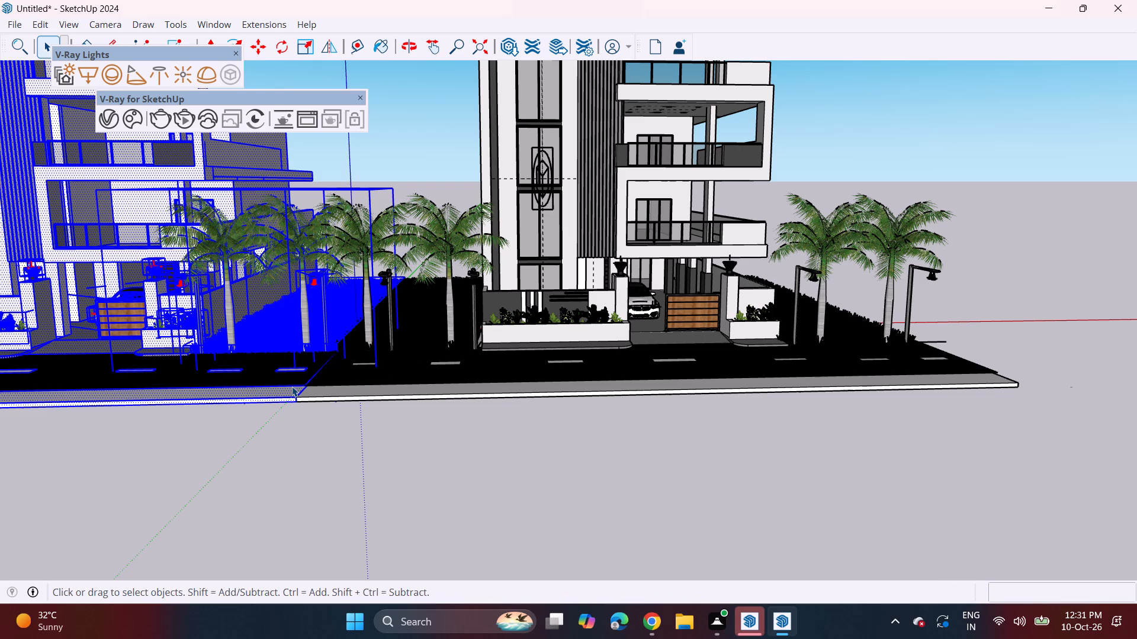
{"action": "scroll", "coordinate": [291, 386], "scroll_direction": "down", "scroll_amount": 5}
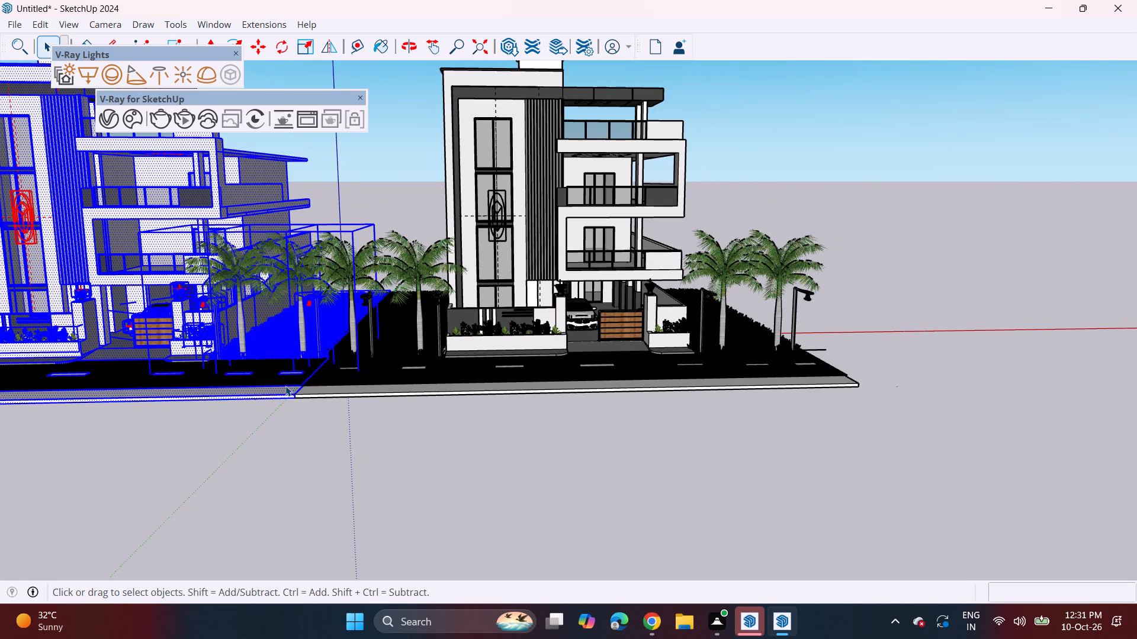
{"action": "left_click", "coordinate": [277, 386]}
{"action": "left_click", "coordinate": [278, 414]}
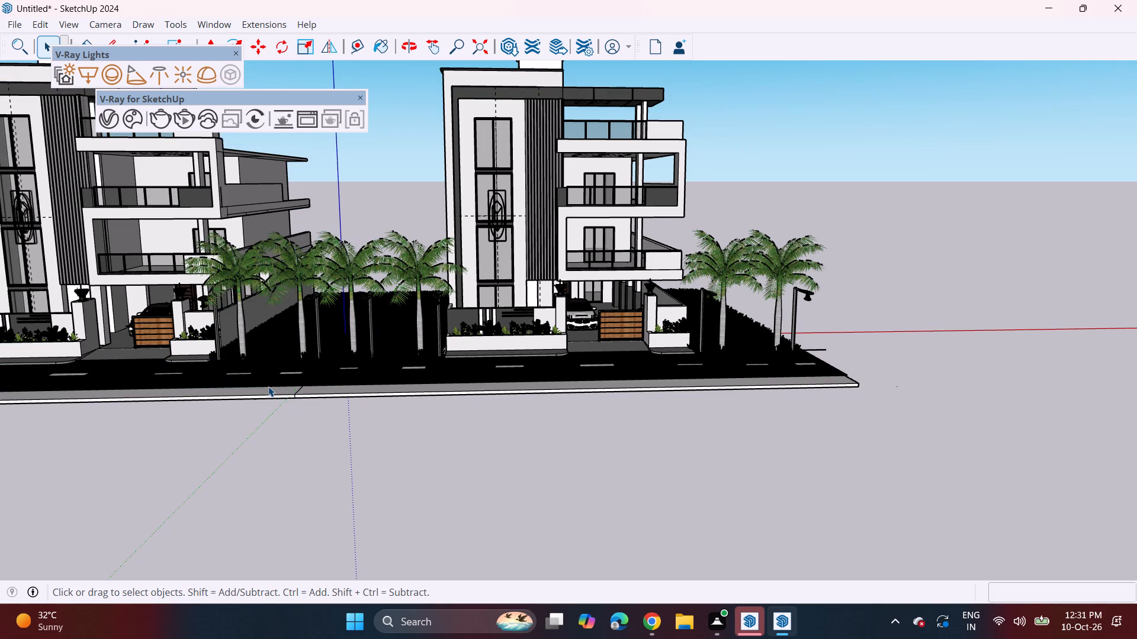
Copy the entire two-house street about 149' 6" along the road, joining the copy's left front footpath corner to the original's right end.
{"action": "left_click", "coordinate": [268, 386]}
{"action": "scroll", "coordinate": [287, 394], "scroll_direction": "down", "scroll_amount": 7}
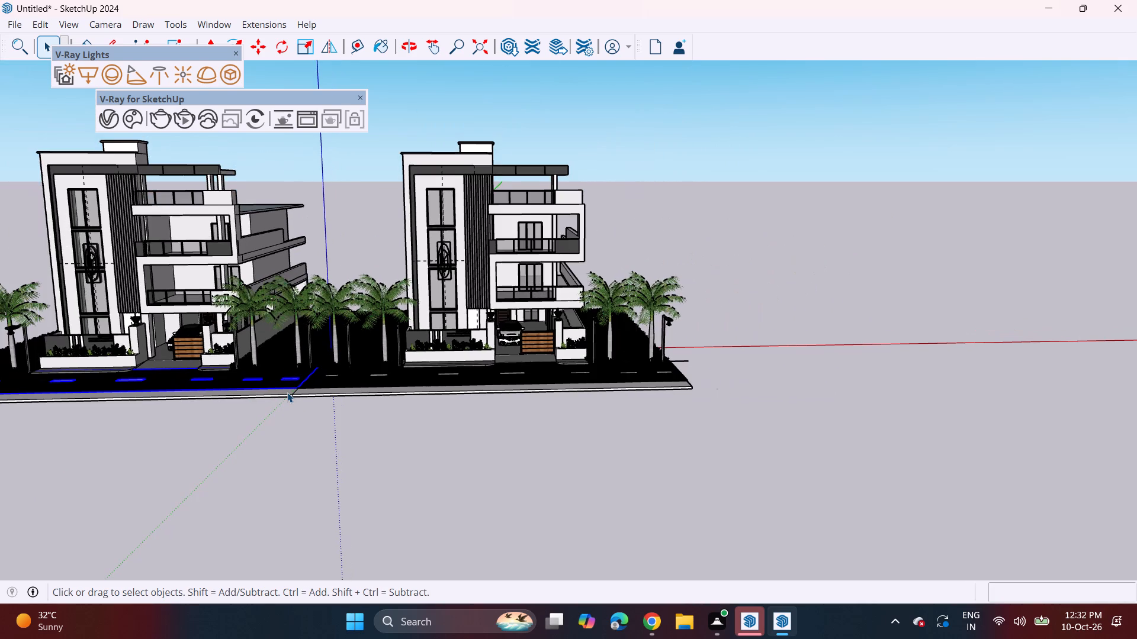
{"action": "scroll", "coordinate": [287, 392], "scroll_direction": "down", "scroll_amount": 4}
{"action": "middle_click_drag", "start_coordinate": [264, 430], "coordinate": [363, 437], "text": "shift"}
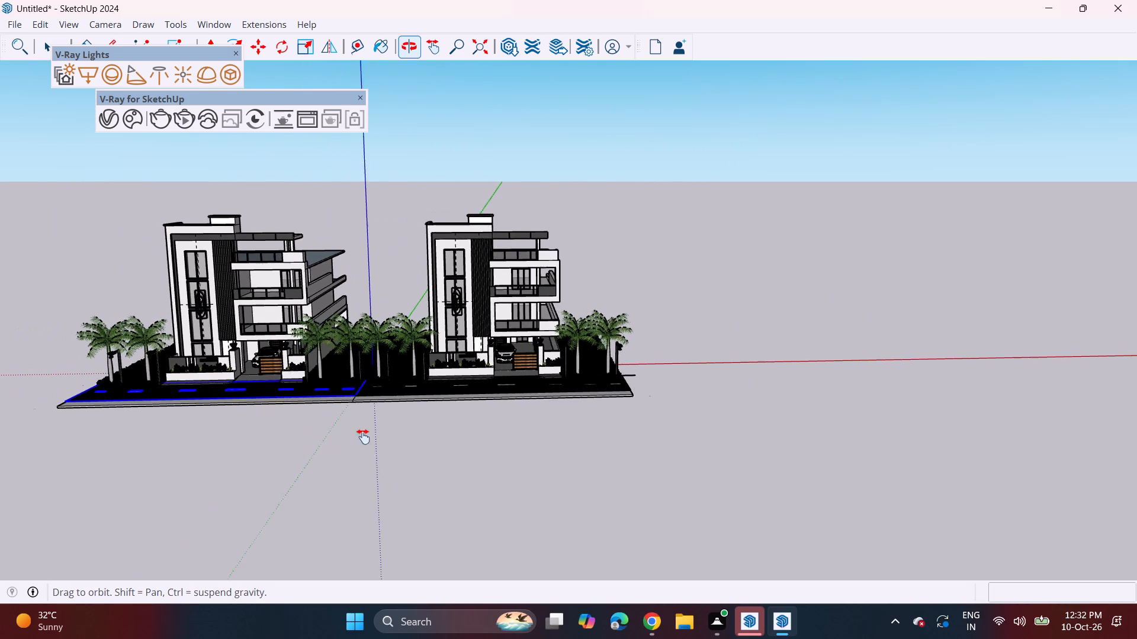
{"action": "middle_click_drag", "start_coordinate": [363, 437], "coordinate": [378, 437], "text": "shift"}
{"action": "scroll", "coordinate": [376, 406], "scroll_direction": "down", "scroll_amount": 3}
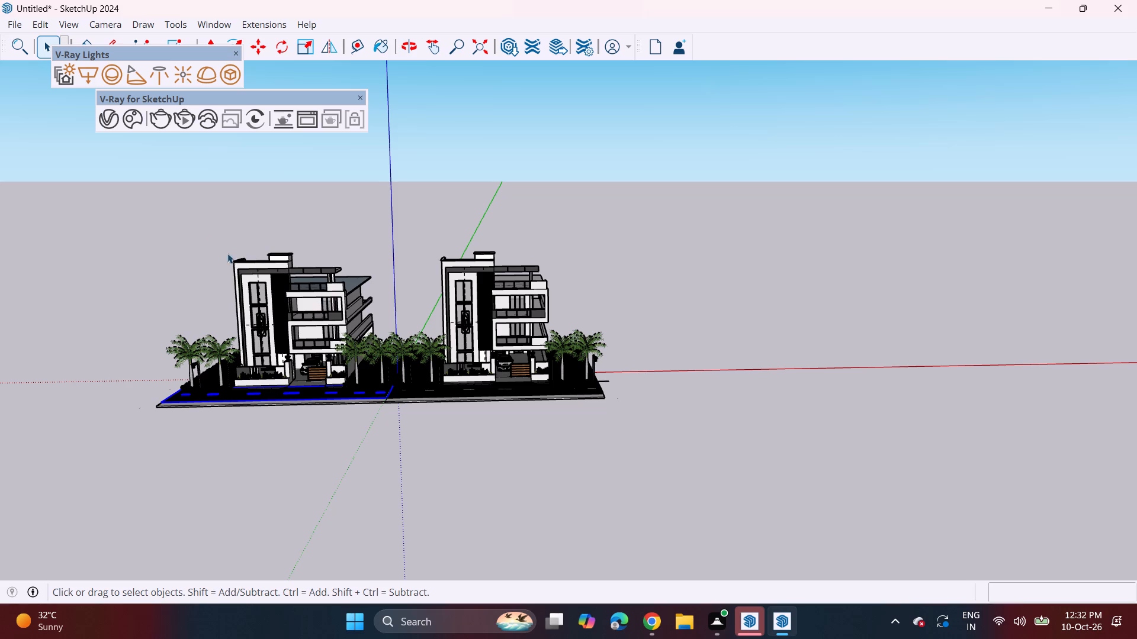
{"action": "left_click_drag", "start_coordinate": [185, 202], "coordinate": [634, 467]}
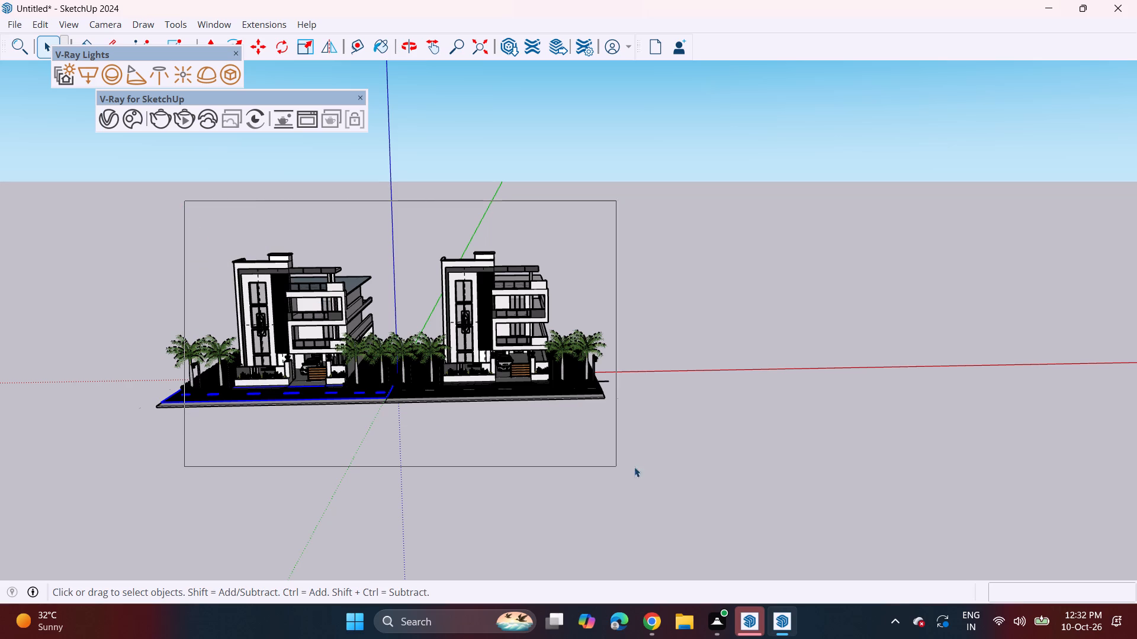
{"action": "left_click_drag", "start_coordinate": [634, 467], "coordinate": [672, 467]}
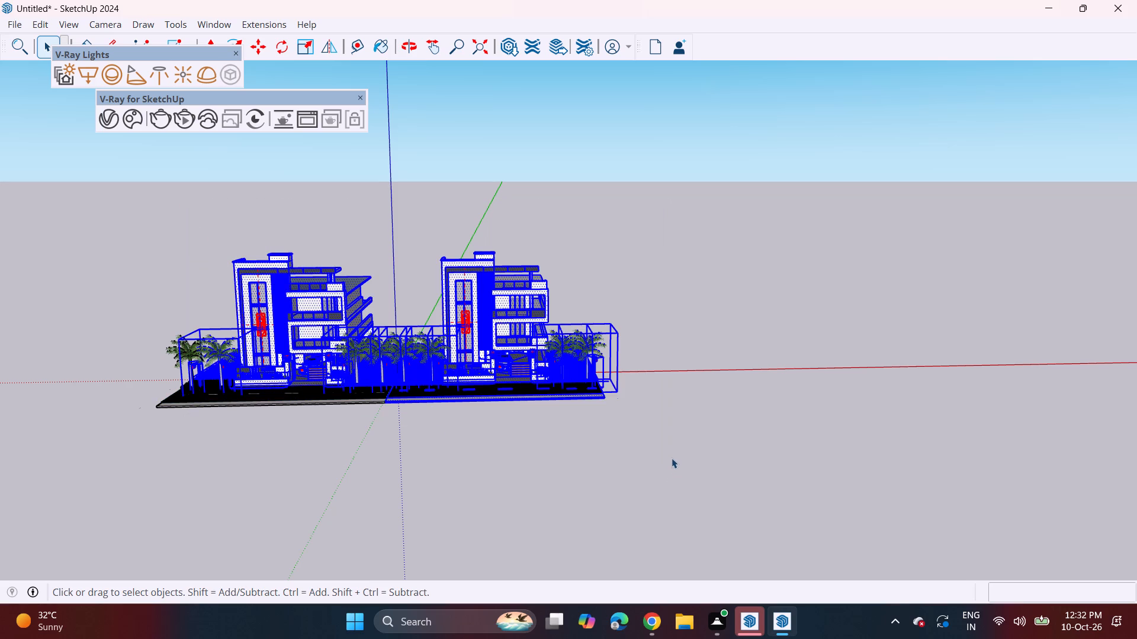
{"action": "left_click_drag", "start_coordinate": [97, 197], "coordinate": [639, 492]}
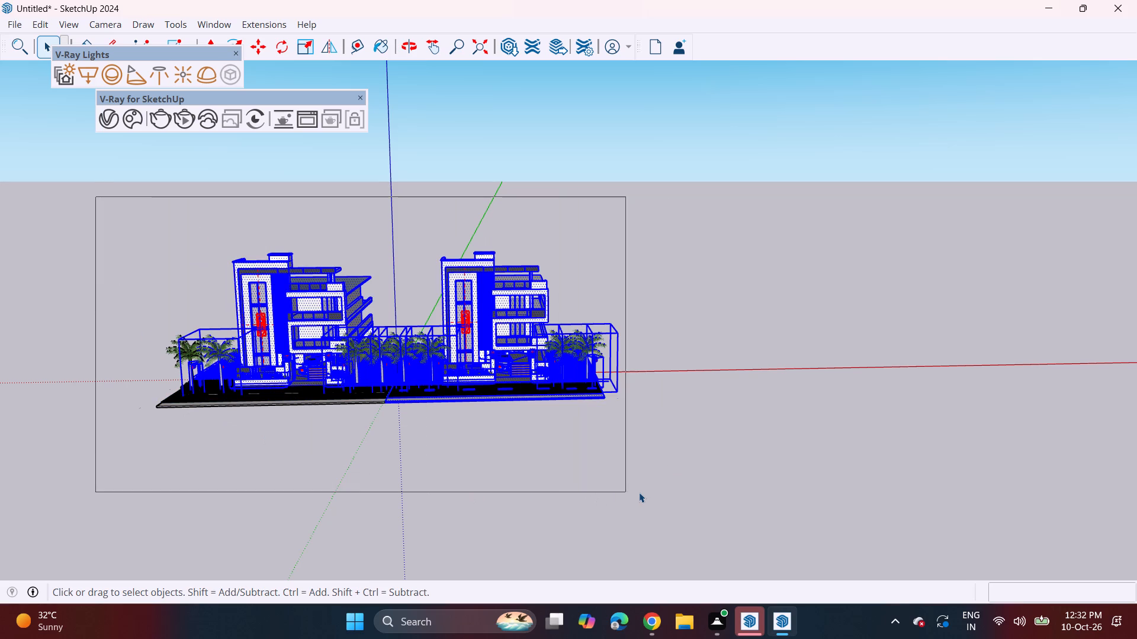
{"action": "left_click_drag", "start_coordinate": [639, 492], "coordinate": [640, 492]}
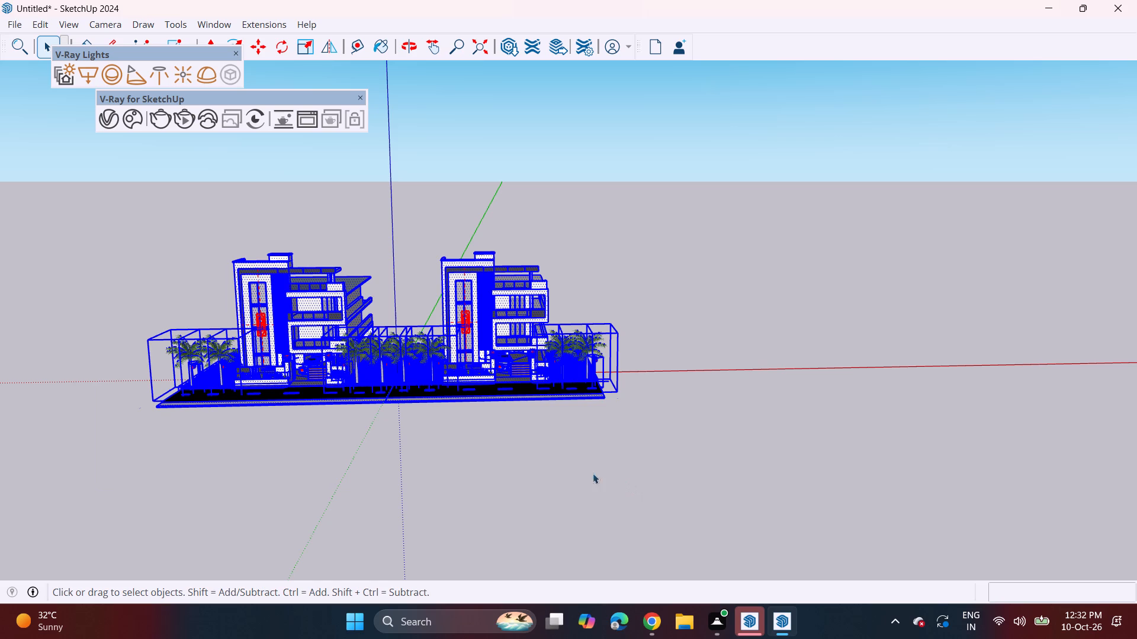
{"action": "scroll", "coordinate": [169, 422], "scroll_direction": "up", "scroll_amount": 7}
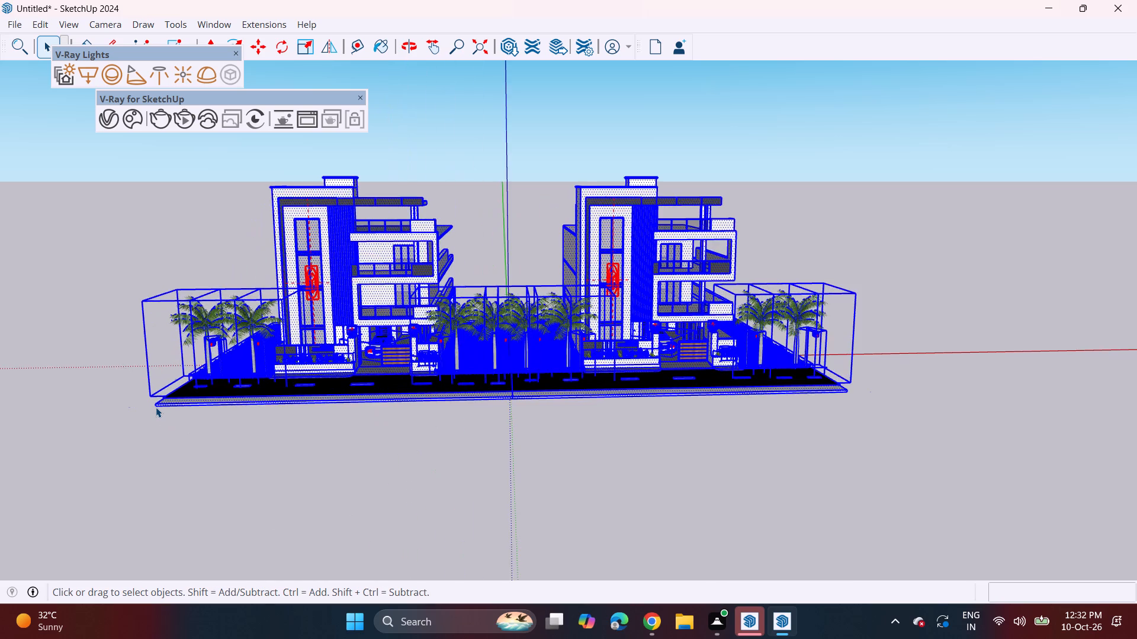
{"action": "scroll", "coordinate": [156, 407], "scroll_direction": "up", "scroll_amount": 11}
{"action": "key", "text": "m"}
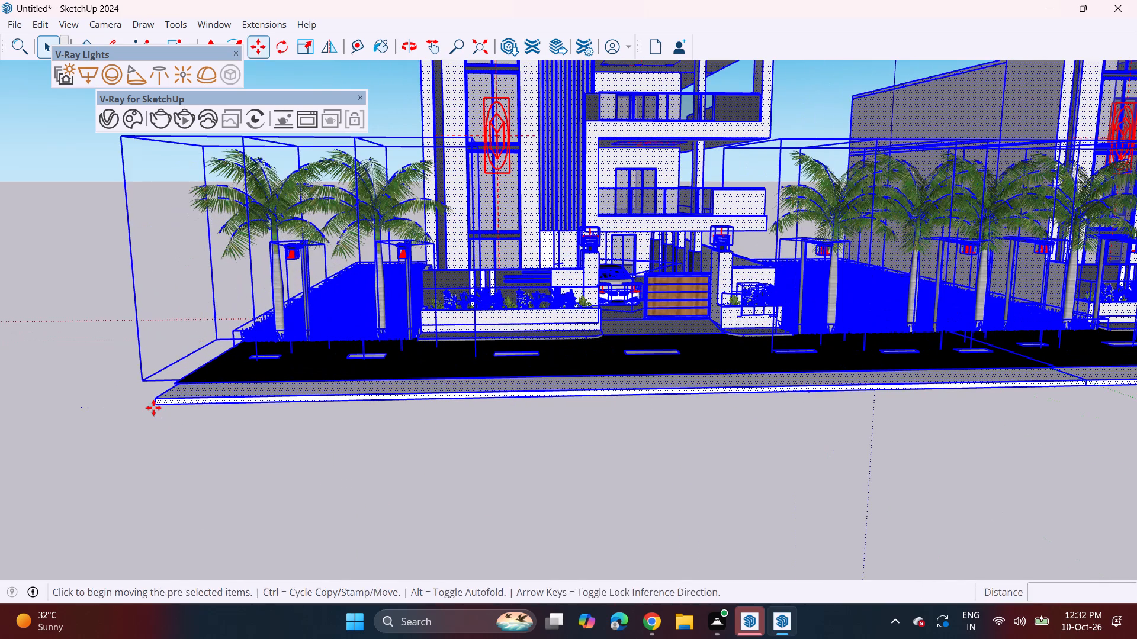
{"action": "left_click", "coordinate": [156, 408]}
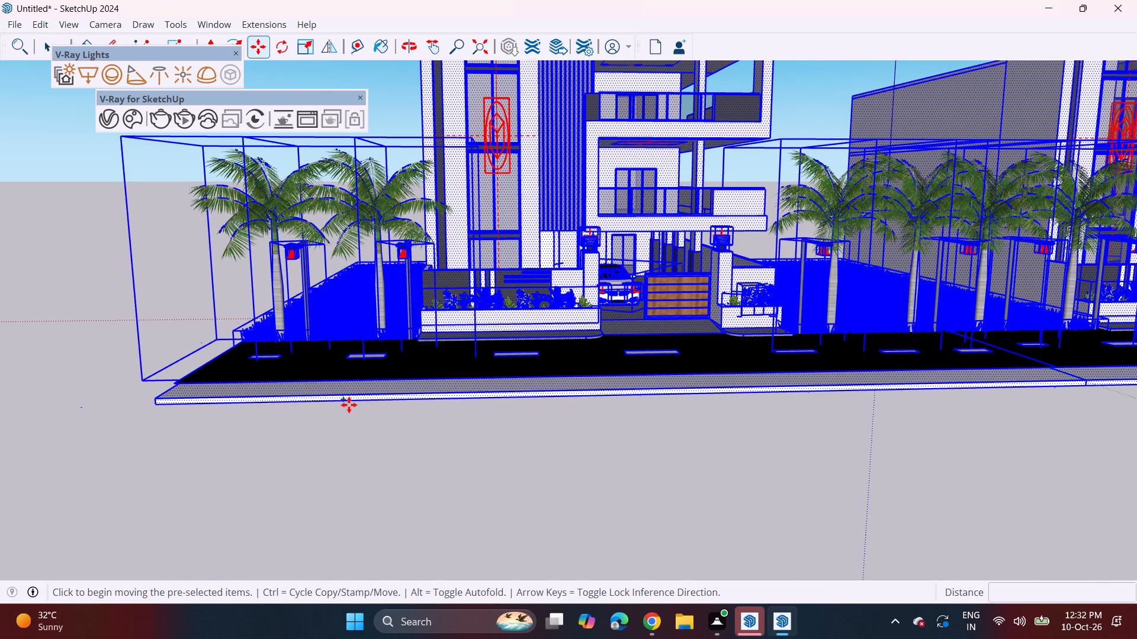
{"action": "scroll", "coordinate": [353, 408], "scroll_direction": "down", "scroll_amount": 3}
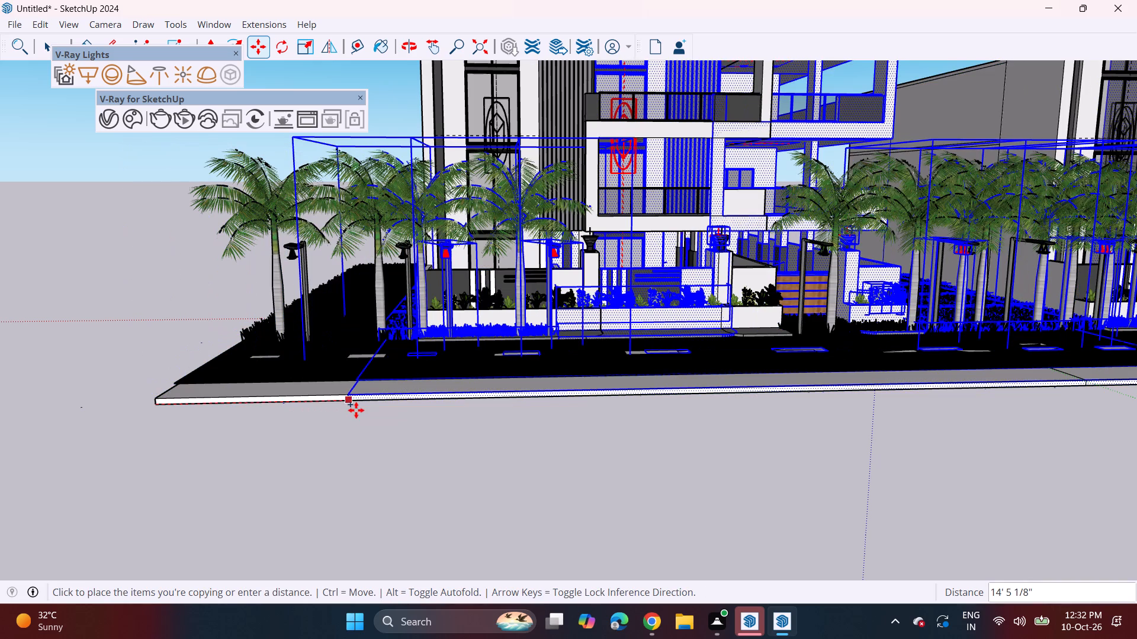
{"action": "scroll", "coordinate": [356, 410], "scroll_direction": "down", "scroll_amount": 15}
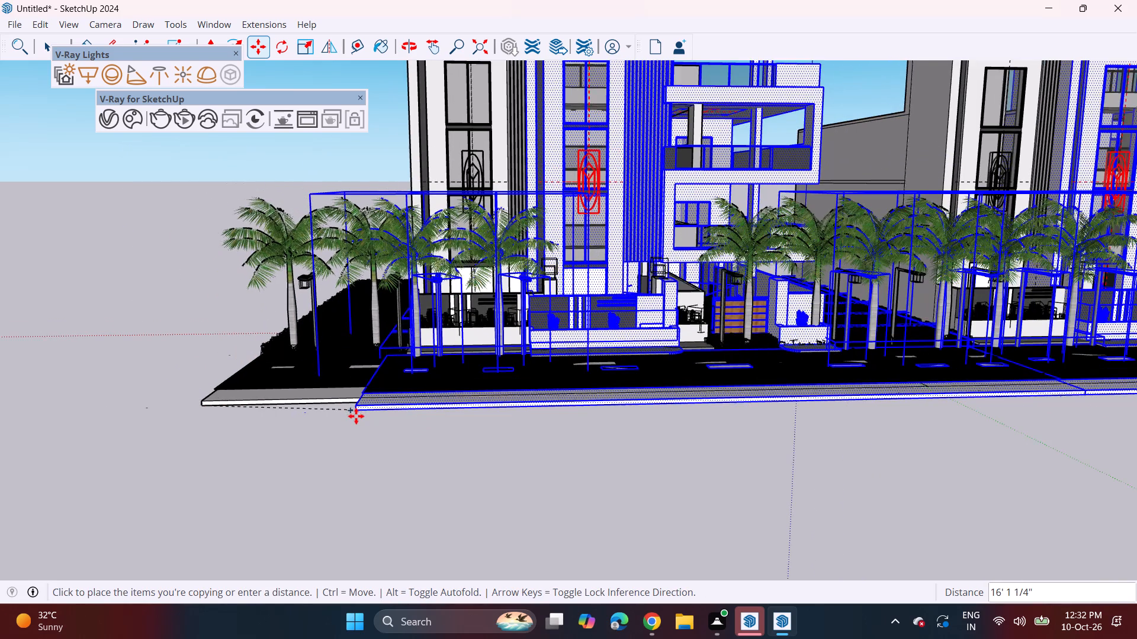
{"action": "scroll", "coordinate": [356, 416], "scroll_direction": "down", "scroll_amount": 20}
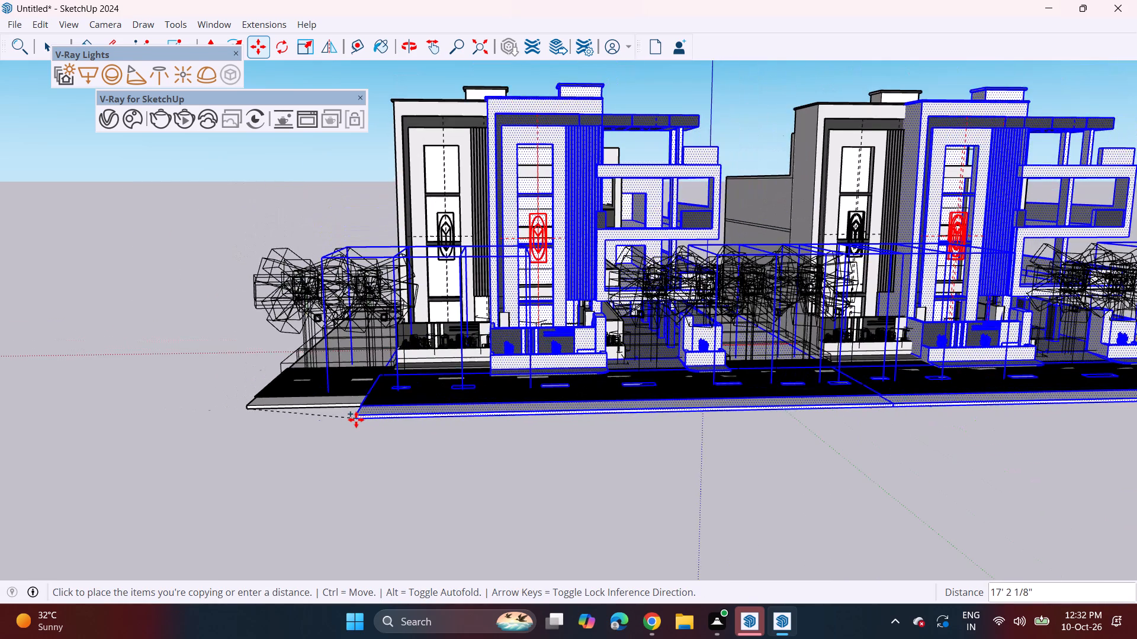
{"action": "scroll", "coordinate": [356, 419], "scroll_direction": "down", "scroll_amount": 20}
{"action": "scroll", "coordinate": [356, 419], "scroll_direction": "down", "scroll_amount": 6}
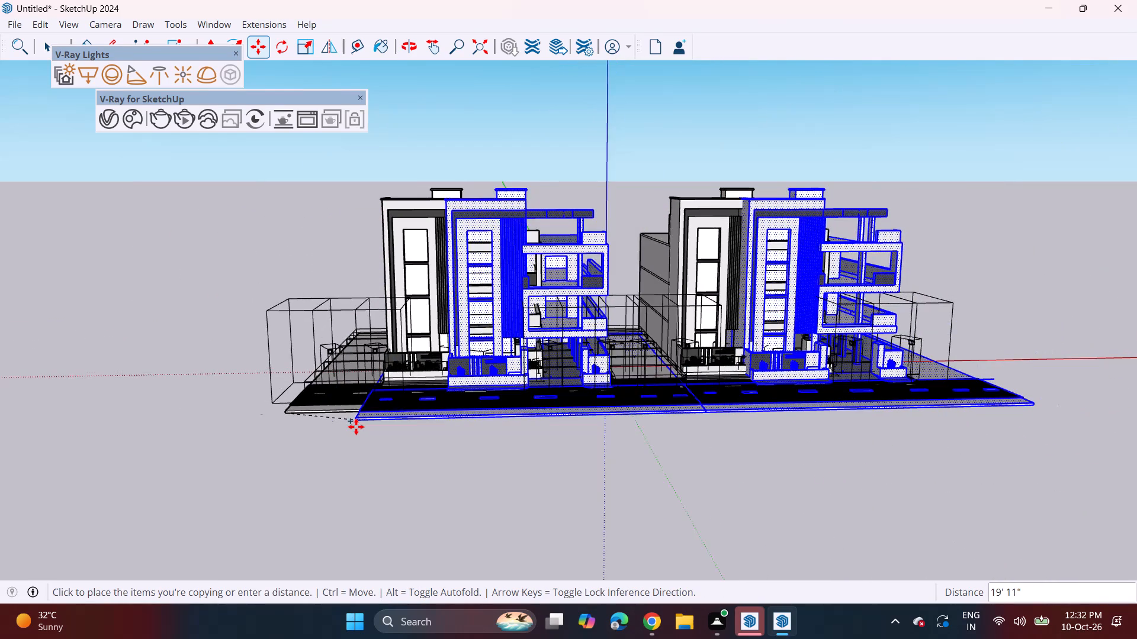
{"action": "scroll", "coordinate": [356, 427], "scroll_direction": "down", "scroll_amount": 9}
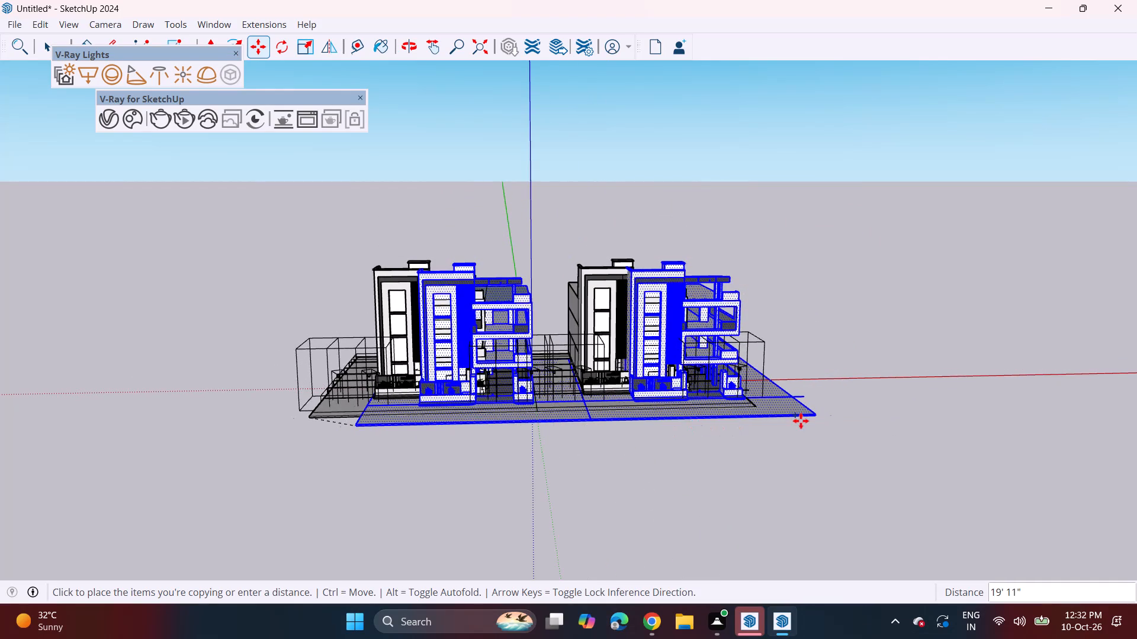
{"action": "scroll", "coordinate": [794, 414], "scroll_direction": "up", "scroll_amount": 3}
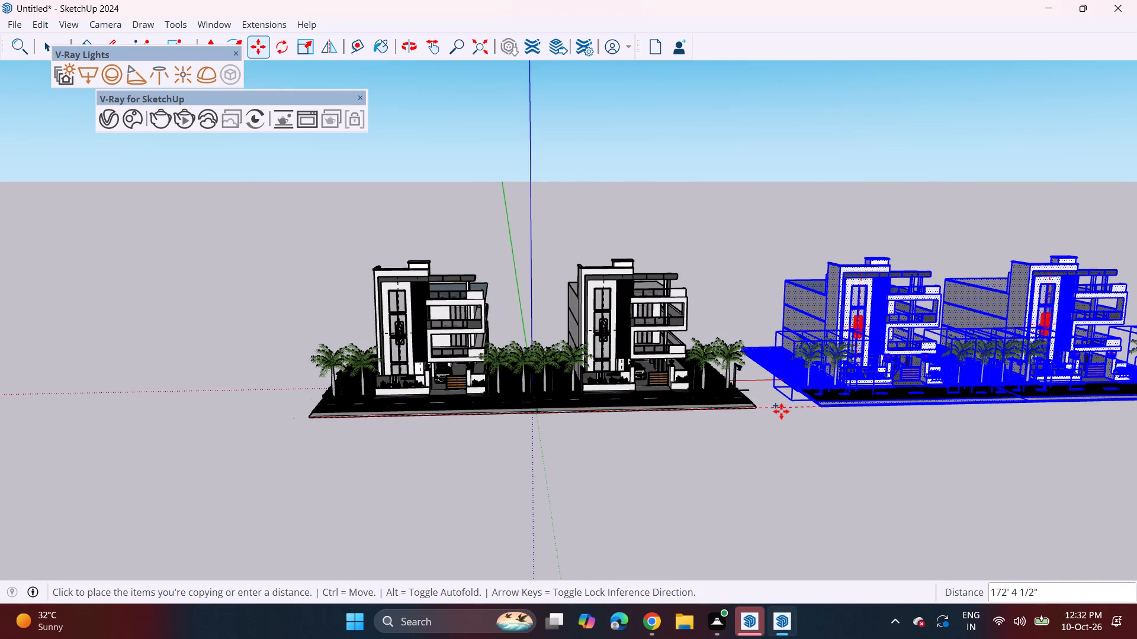
{"action": "scroll", "coordinate": [781, 411], "scroll_direction": "up", "scroll_amount": 20}
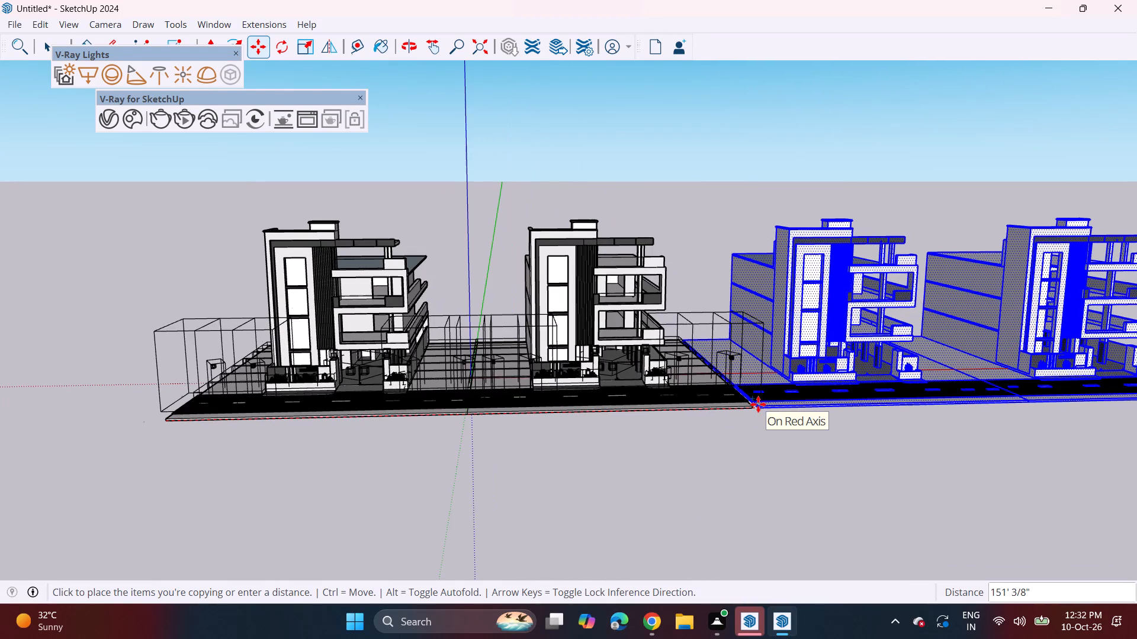
{"action": "scroll", "coordinate": [754, 404], "scroll_direction": "up", "scroll_amount": 18}
{"action": "scroll", "coordinate": [750, 407], "scroll_direction": "up", "scroll_amount": 4}
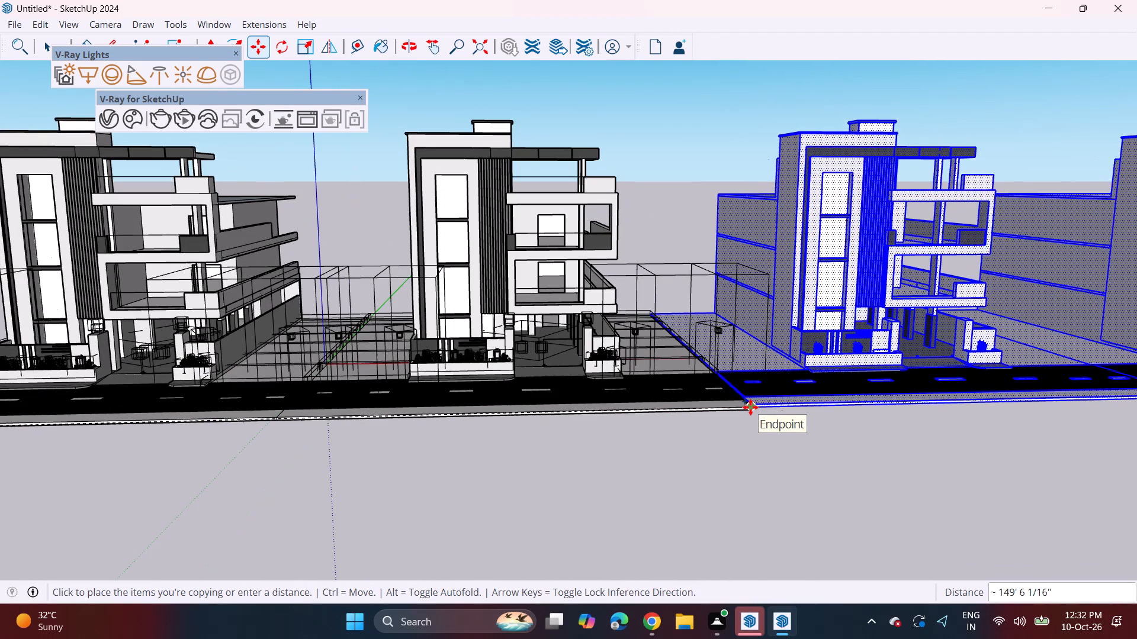
{"action": "scroll", "coordinate": [750, 407], "scroll_direction": "up", "scroll_amount": 18}
{"action": "scroll", "coordinate": [750, 412], "scroll_direction": "up", "scroll_amount": 4}
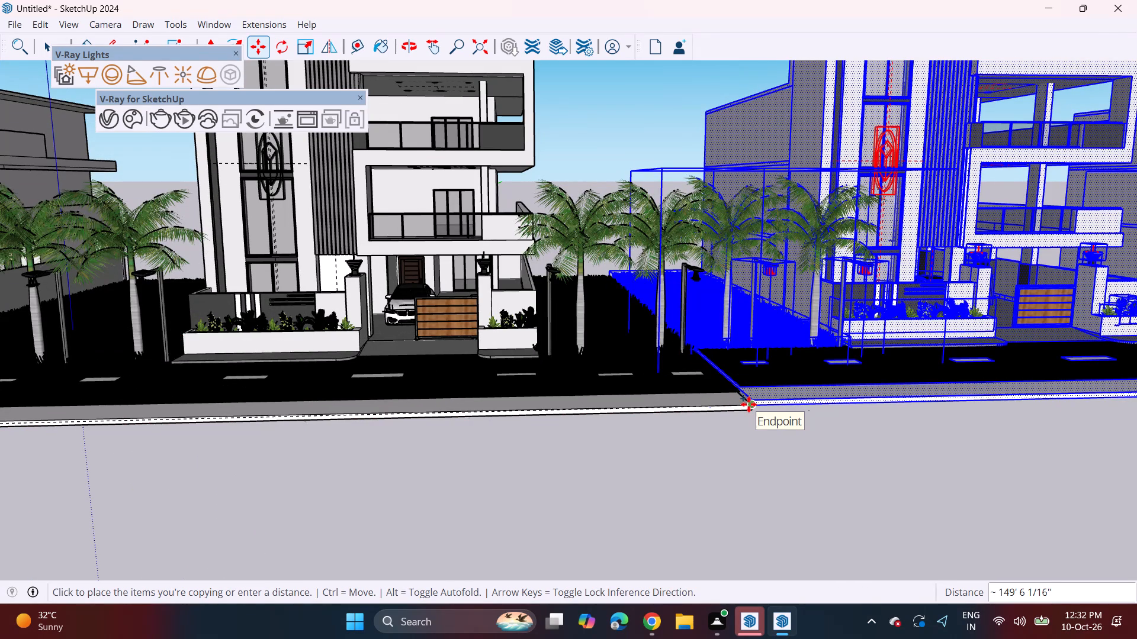
{"action": "scroll", "coordinate": [755, 398], "scroll_direction": "up", "scroll_amount": 4}
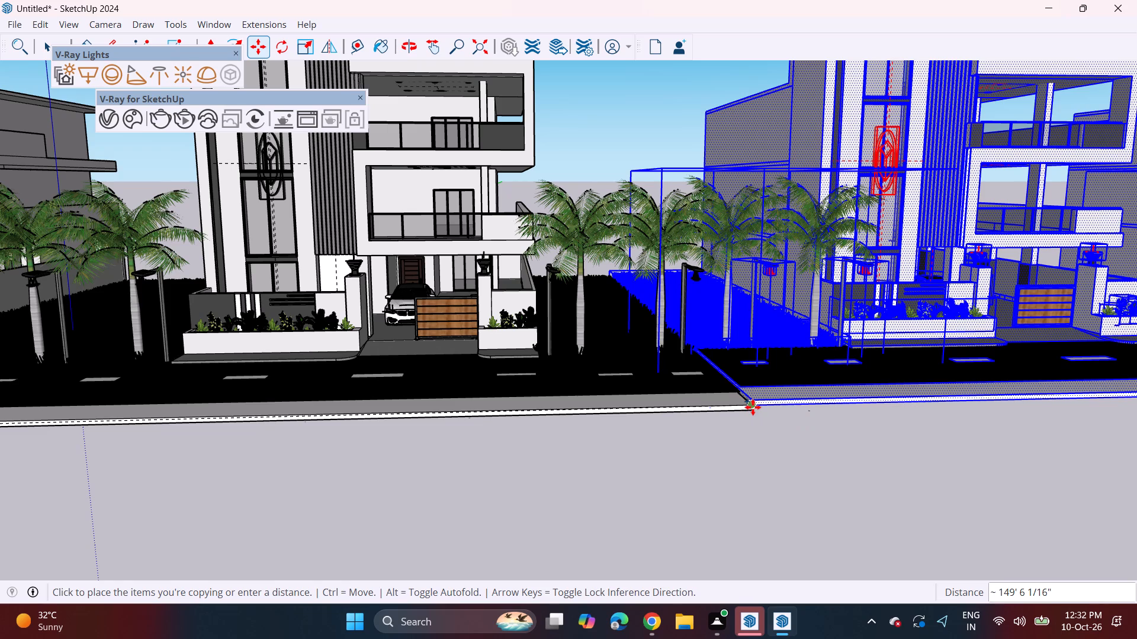
{"action": "scroll", "coordinate": [753, 407], "scroll_direction": "up", "scroll_amount": 13}
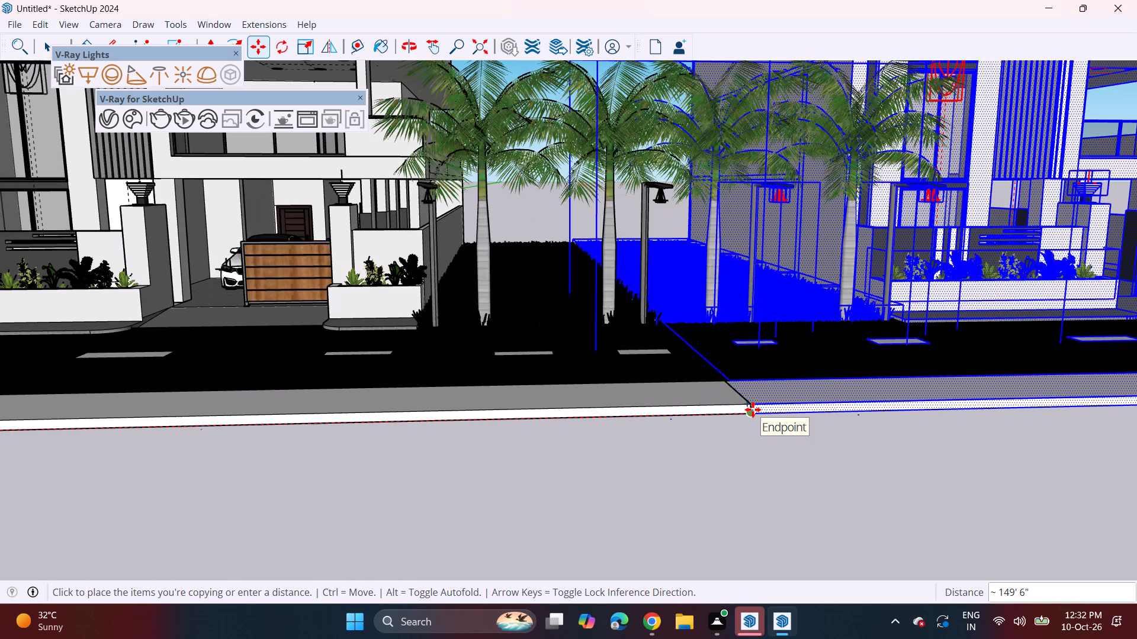
{"action": "scroll", "coordinate": [753, 409], "scroll_direction": "up", "scroll_amount": 11}
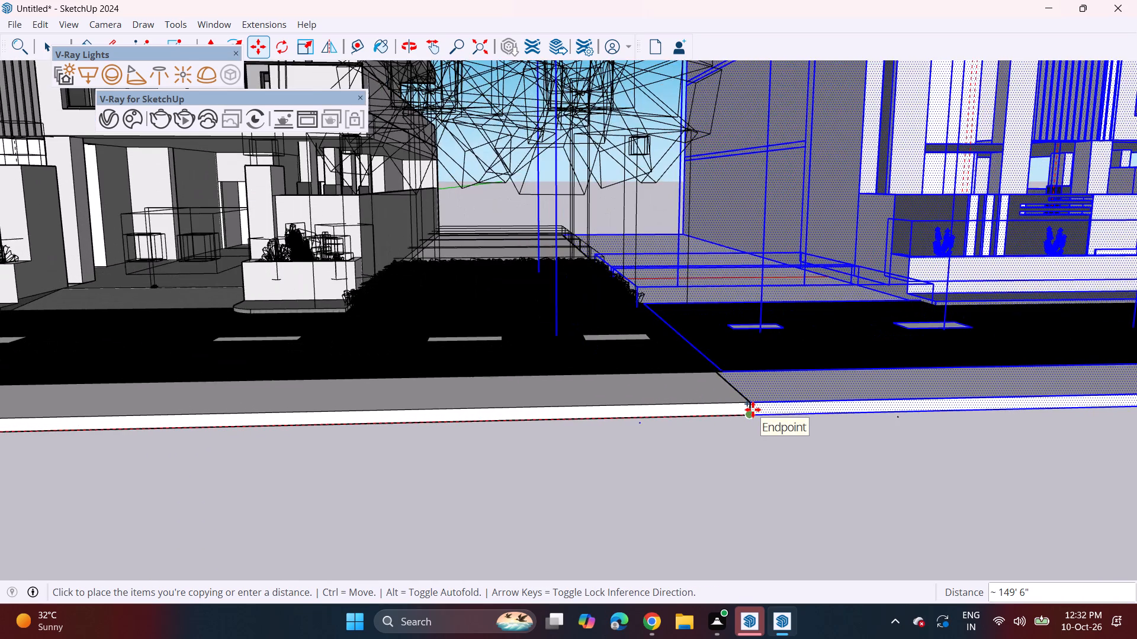
{"action": "scroll", "coordinate": [753, 409], "scroll_direction": "up", "scroll_amount": 4}
{"action": "left_click", "coordinate": [753, 409]}
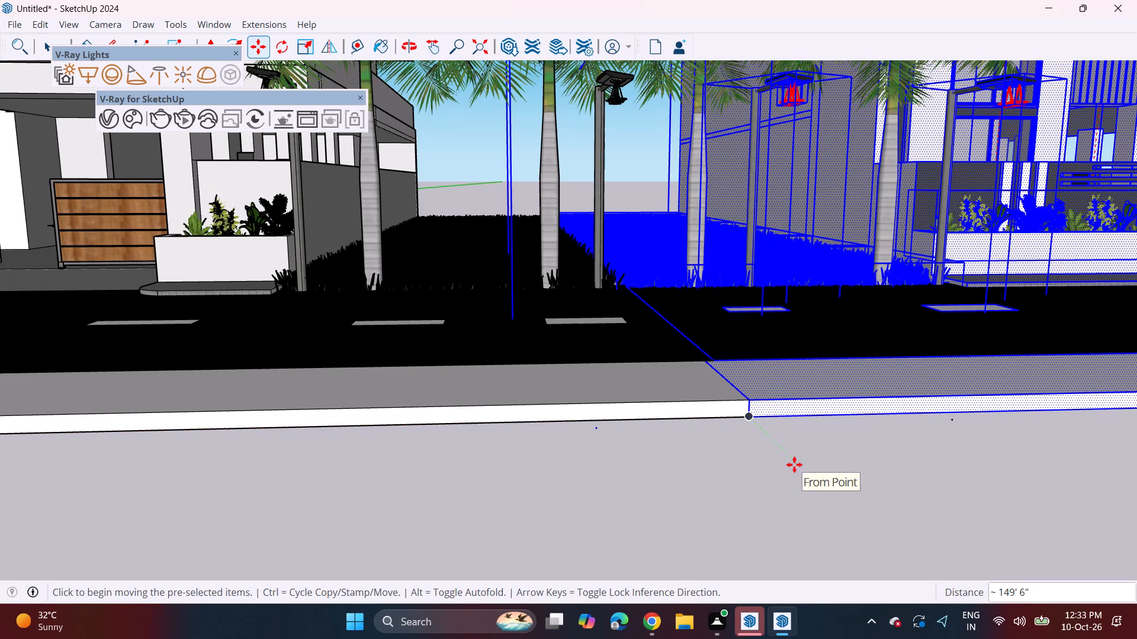
{"action": "key", "text": "space"}
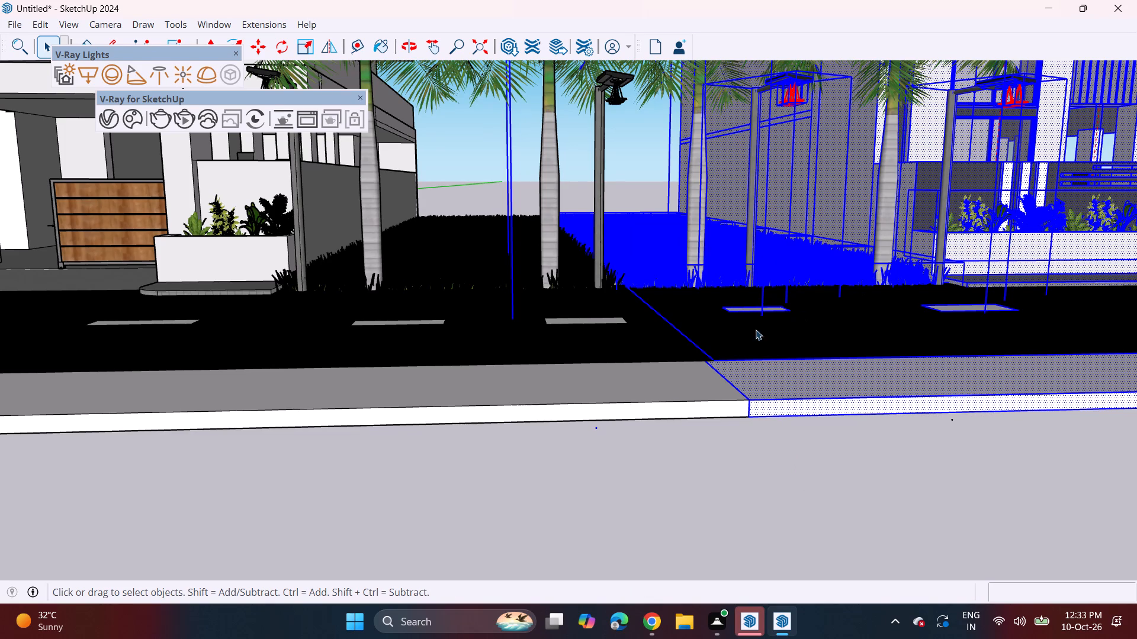
{"action": "scroll", "coordinate": [561, 434], "scroll_direction": "down", "scroll_amount": 10}
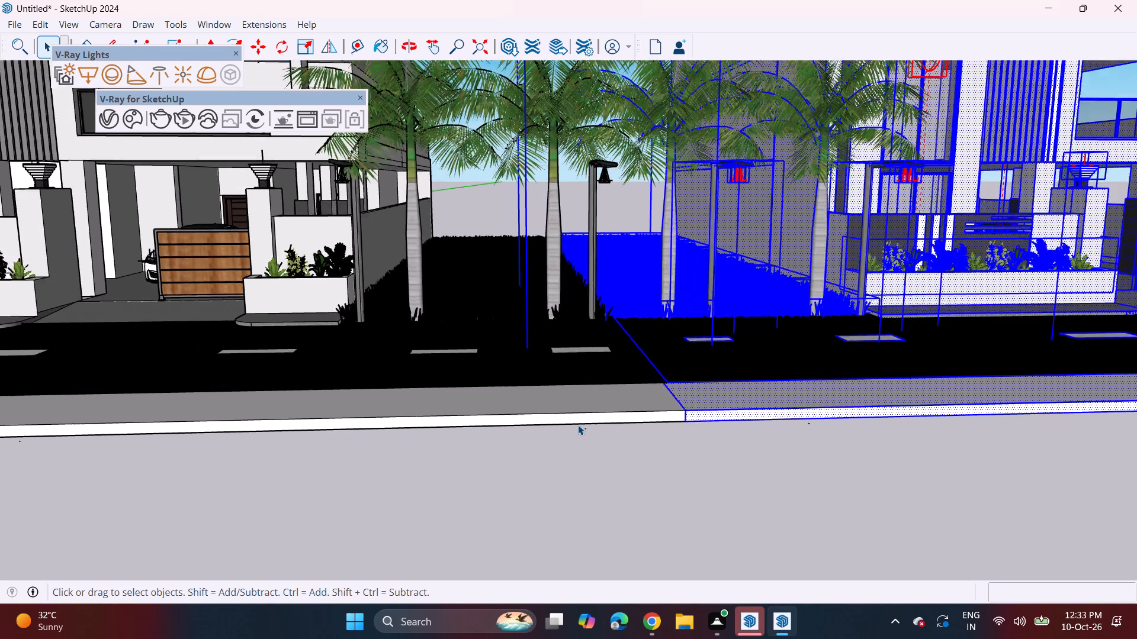
Clear the selection of the newly copied pair of houses.
{"action": "scroll", "coordinate": [578, 425], "scroll_direction": "down", "scroll_amount": 10}
{"action": "left_click", "coordinate": [577, 443]}
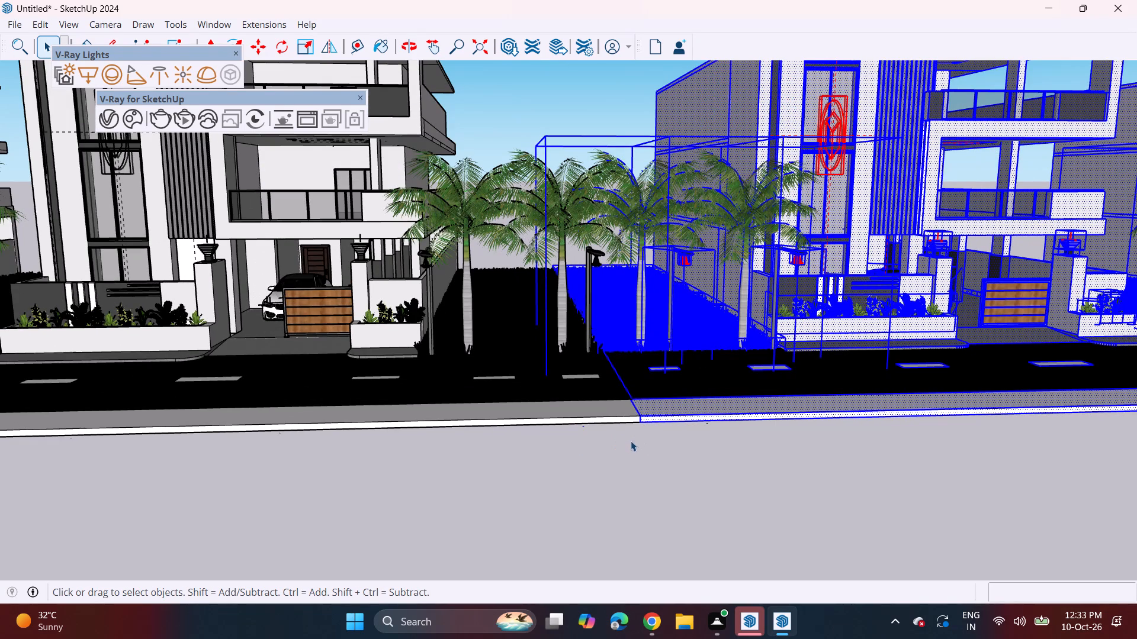
Copy the entire four-house street about 95' 10" to form a row behind, joining its right front footpath corner to the end plot's rear edge, and deselect it.
{"action": "scroll", "coordinate": [603, 456], "scroll_direction": "down", "scroll_amount": 4}
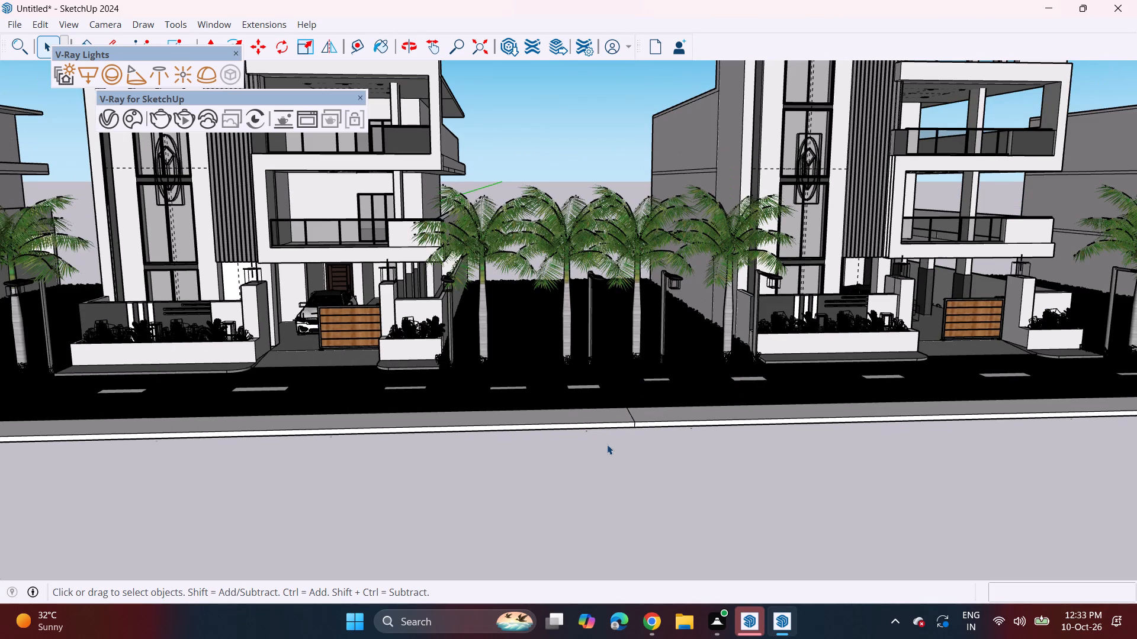
{"action": "scroll", "coordinate": [603, 446], "scroll_direction": "down", "scroll_amount": 6}
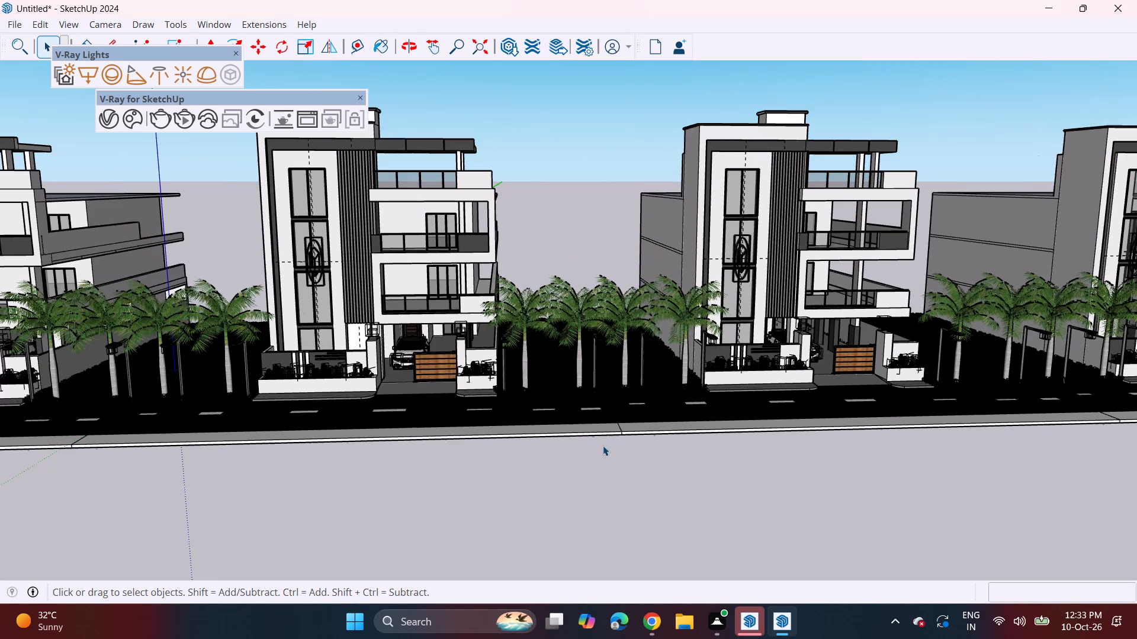
{"action": "scroll", "coordinate": [603, 446], "scroll_direction": "down", "scroll_amount": 12}
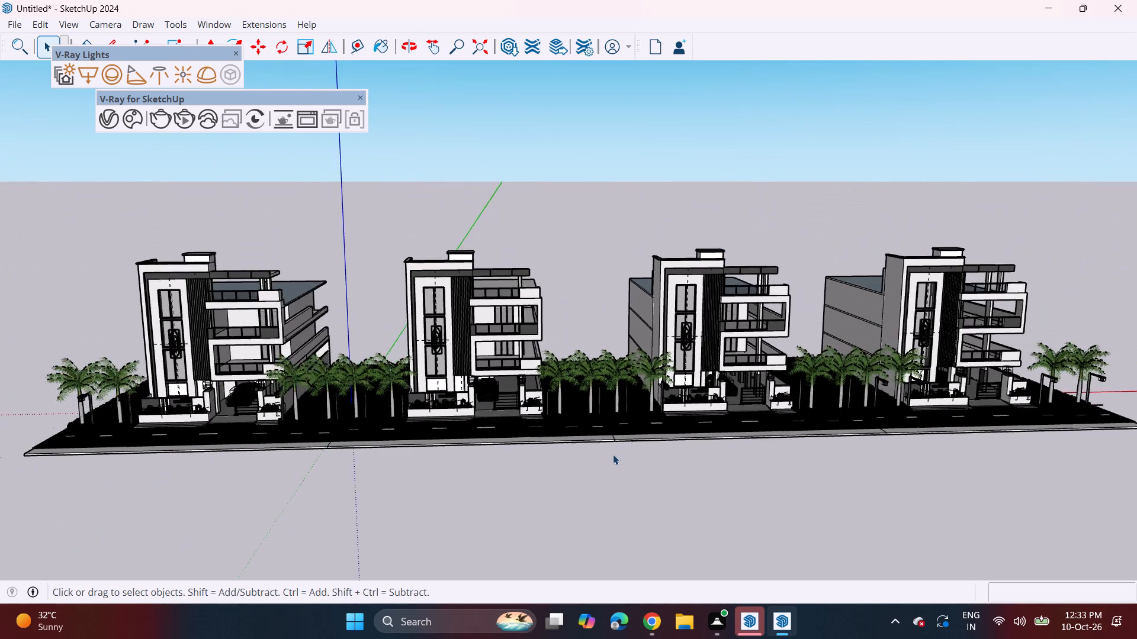
{"action": "scroll", "coordinate": [613, 454], "scroll_direction": "down", "scroll_amount": 9}
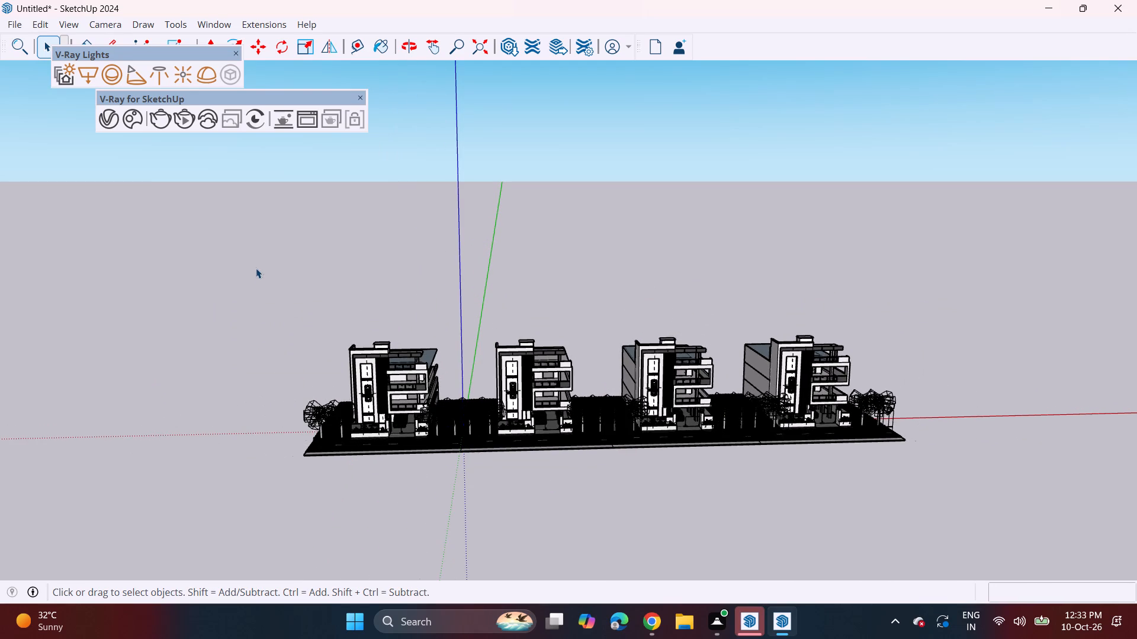
{"action": "left_click_drag", "start_coordinate": [245, 249], "coordinate": [1000, 483]}
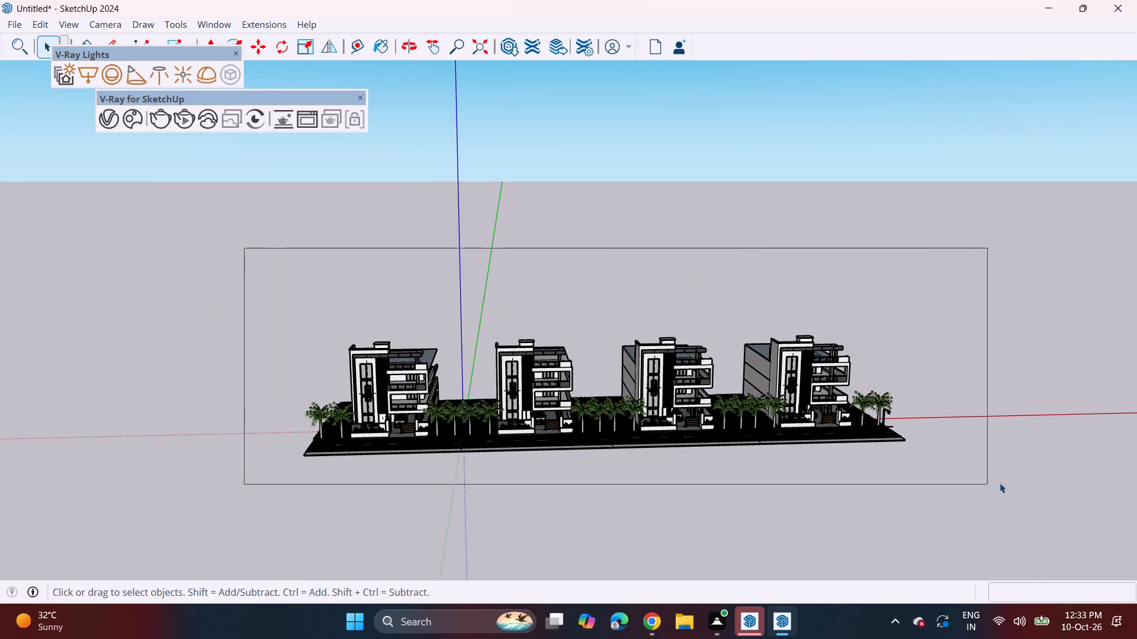
{"action": "left_click_drag", "start_coordinate": [1000, 483], "coordinate": [1002, 482]}
{"action": "left_click", "coordinate": [1002, 482]}
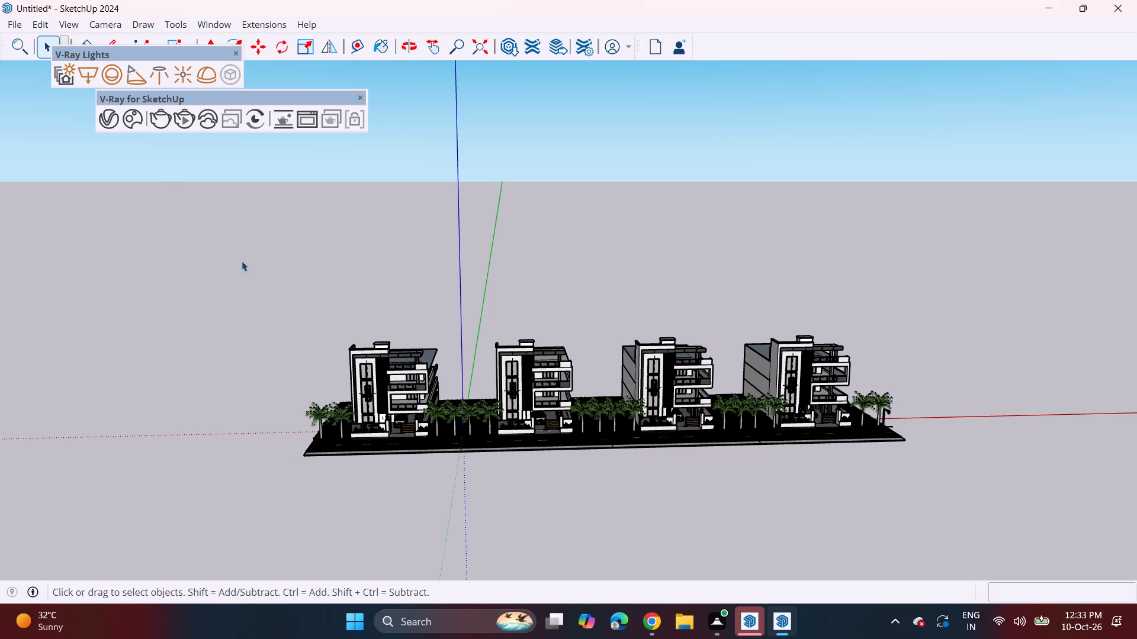
{"action": "left_click_drag", "start_coordinate": [242, 263], "coordinate": [1006, 485]}
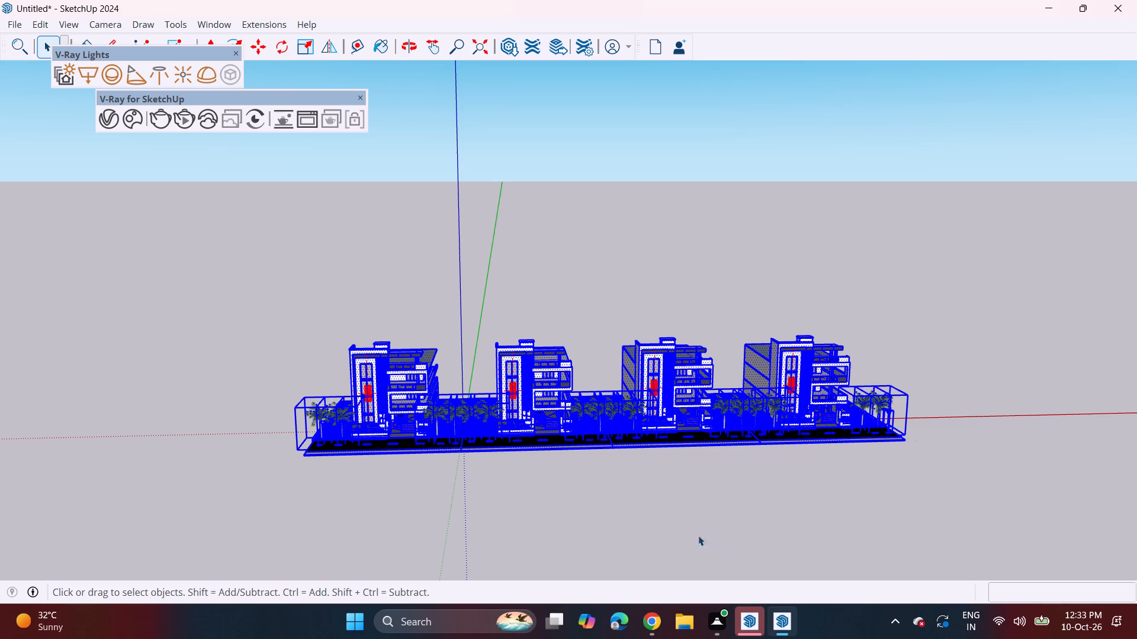
{"action": "middle_click_drag", "start_coordinate": [955, 439], "coordinate": [686, 411]}
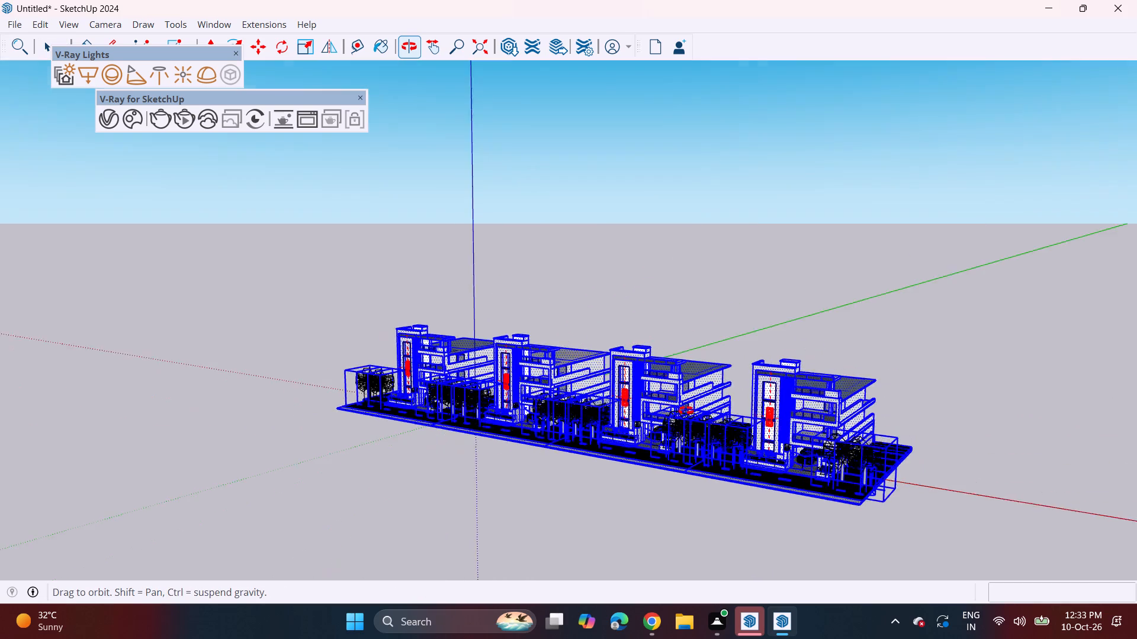
{"action": "middle_click_drag", "start_coordinate": [686, 411], "coordinate": [395, 364]}
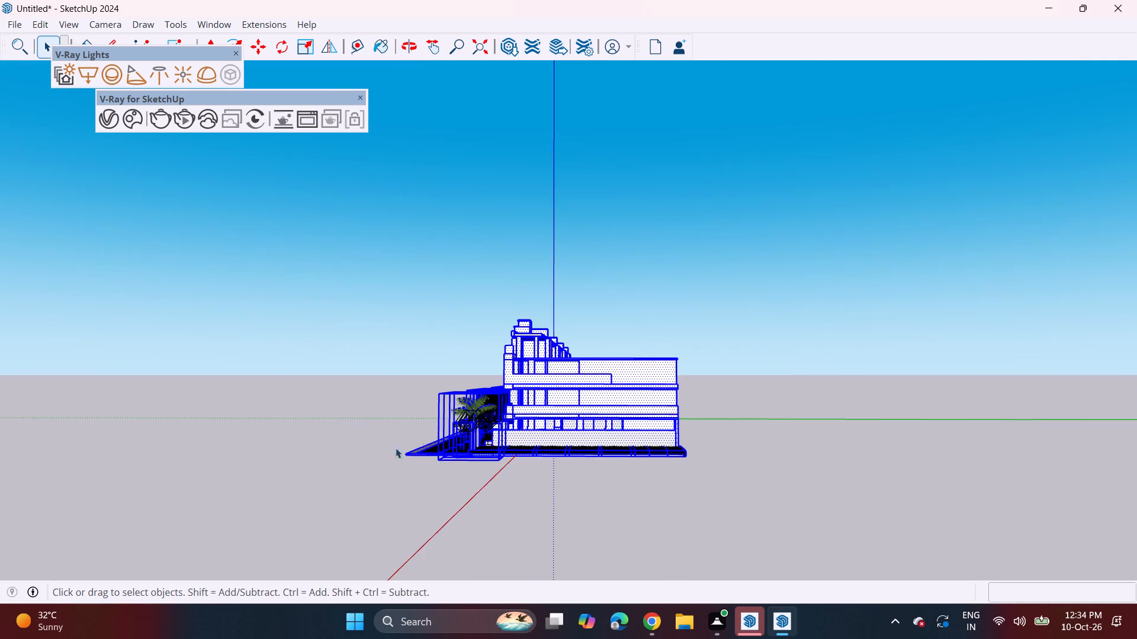
{"action": "scroll", "coordinate": [420, 446], "scroll_direction": "up", "scroll_amount": 19}
{"action": "scroll", "coordinate": [398, 466], "scroll_direction": "up", "scroll_amount": 10}
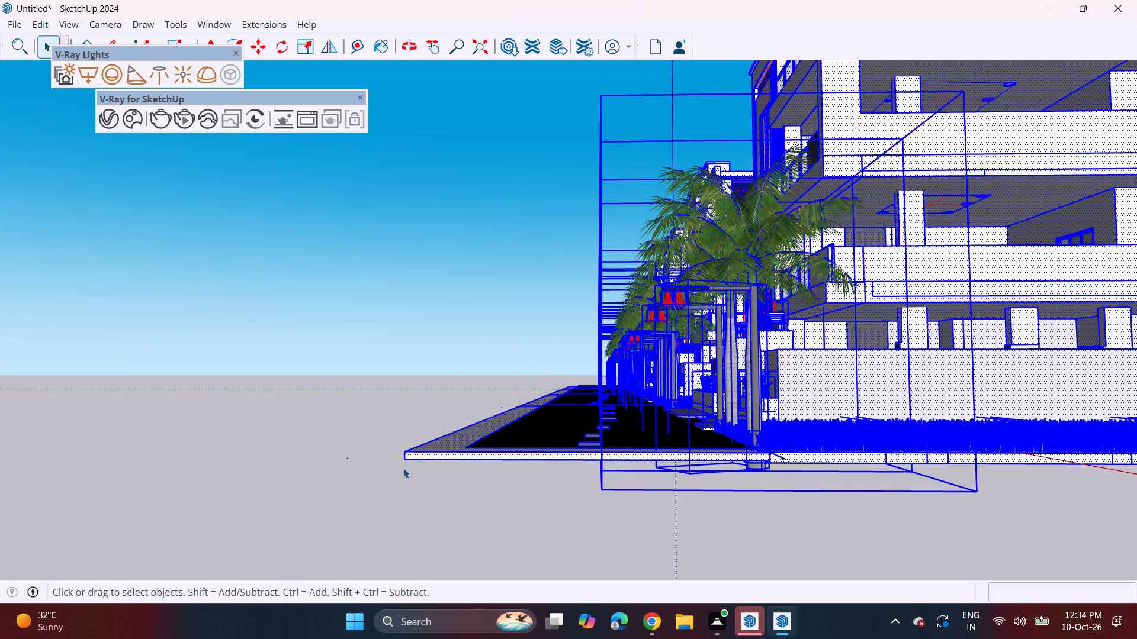
{"action": "key", "text": "m"}
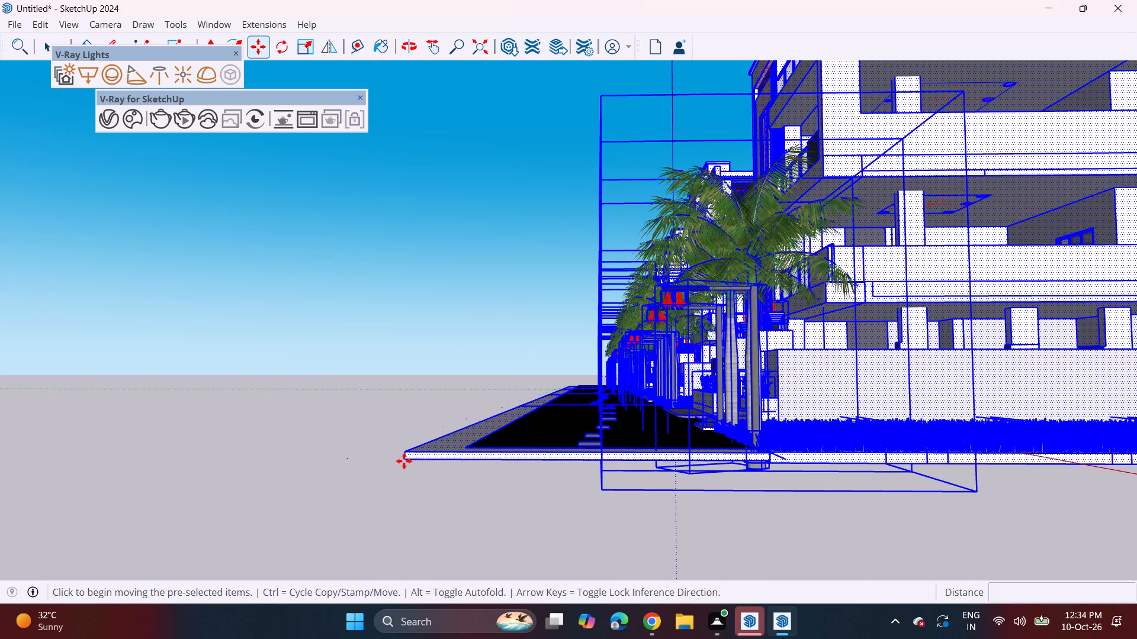
{"action": "left_click", "coordinate": [404, 461]}
{"action": "scroll", "coordinate": [875, 441], "scroll_direction": "down", "scroll_amount": 17}
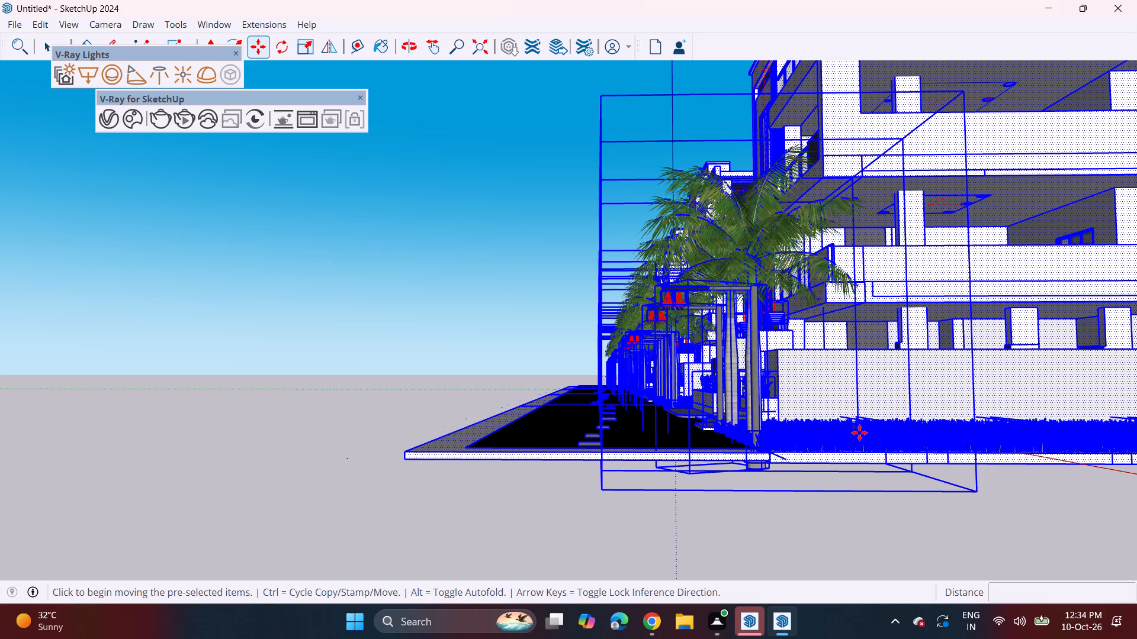
{"action": "scroll", "coordinate": [859, 433], "scroll_direction": "down", "scroll_amount": 19}
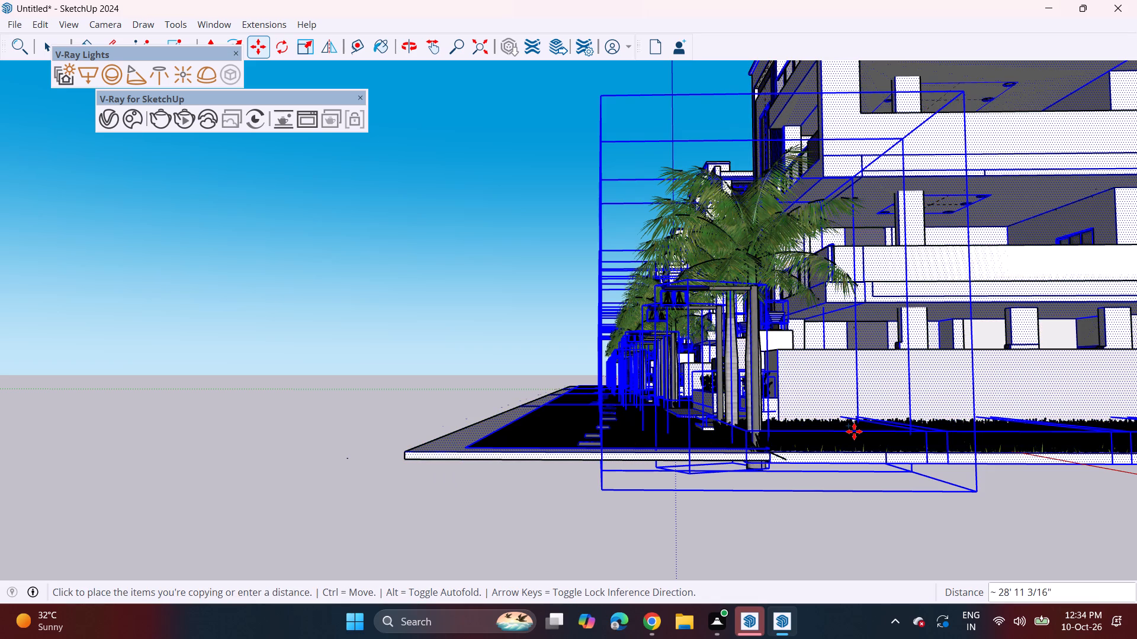
{"action": "scroll", "coordinate": [853, 432], "scroll_direction": "down", "scroll_amount": 12}
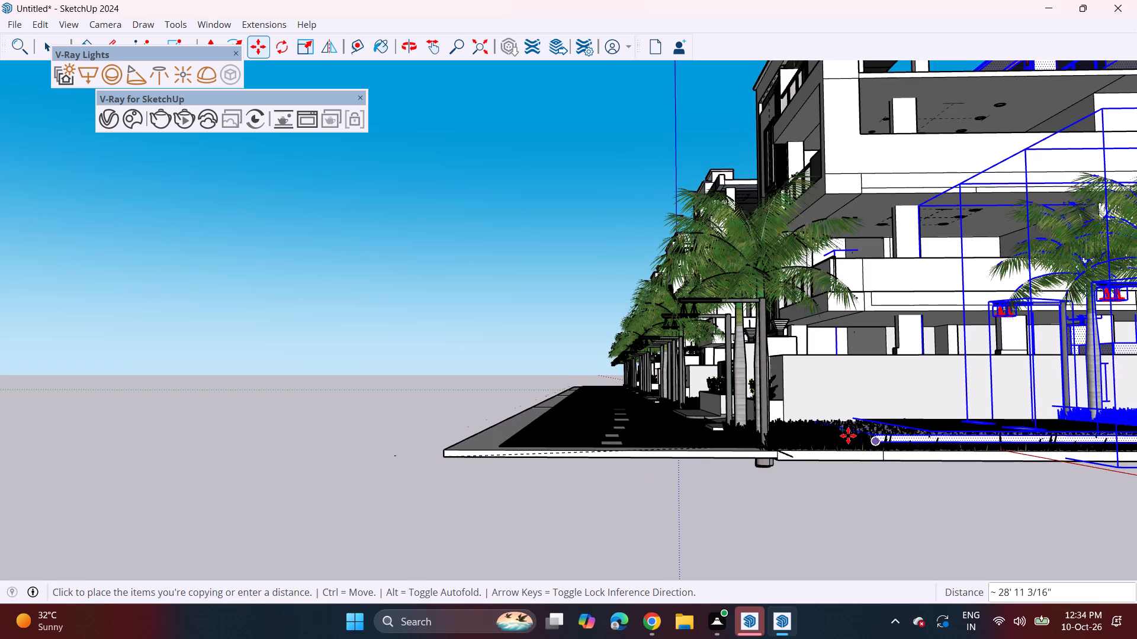
{"action": "scroll", "coordinate": [848, 435], "scroll_direction": "down", "scroll_amount": 20}
{"action": "scroll", "coordinate": [848, 435], "scroll_direction": "down", "scroll_amount": 10}
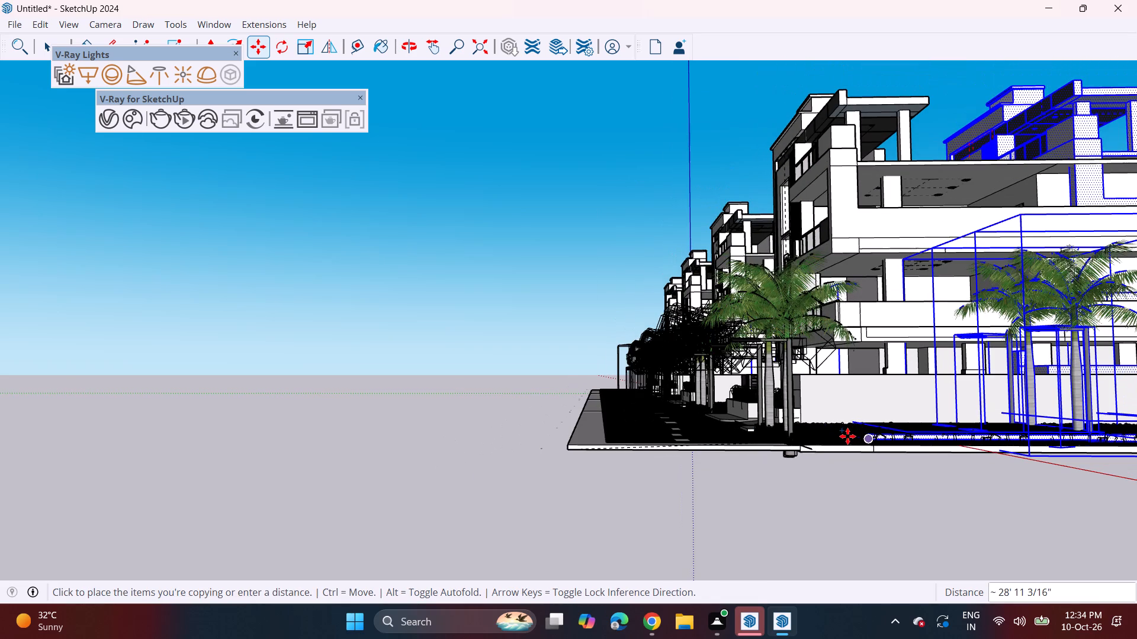
{"action": "scroll", "coordinate": [847, 436], "scroll_direction": "down", "scroll_amount": 20}
{"action": "scroll", "coordinate": [847, 436], "scroll_direction": "down", "scroll_amount": 9}
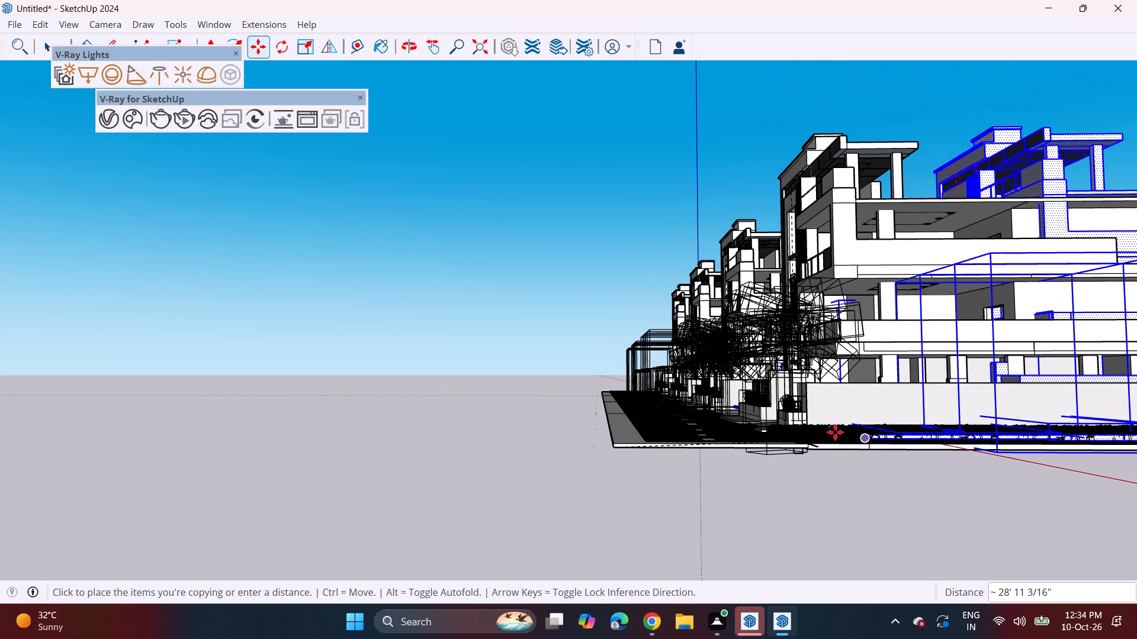
{"action": "scroll", "coordinate": [835, 432], "scroll_direction": "down", "scroll_amount": 14}
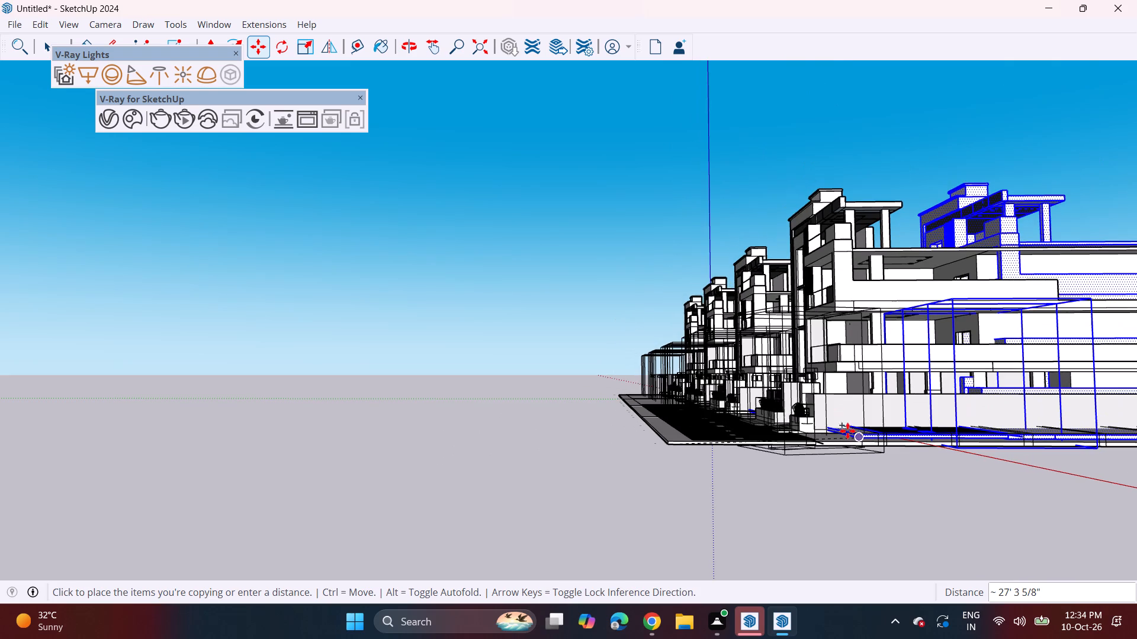
{"action": "middle_click_drag", "start_coordinate": [1003, 438], "coordinate": [833, 456]}
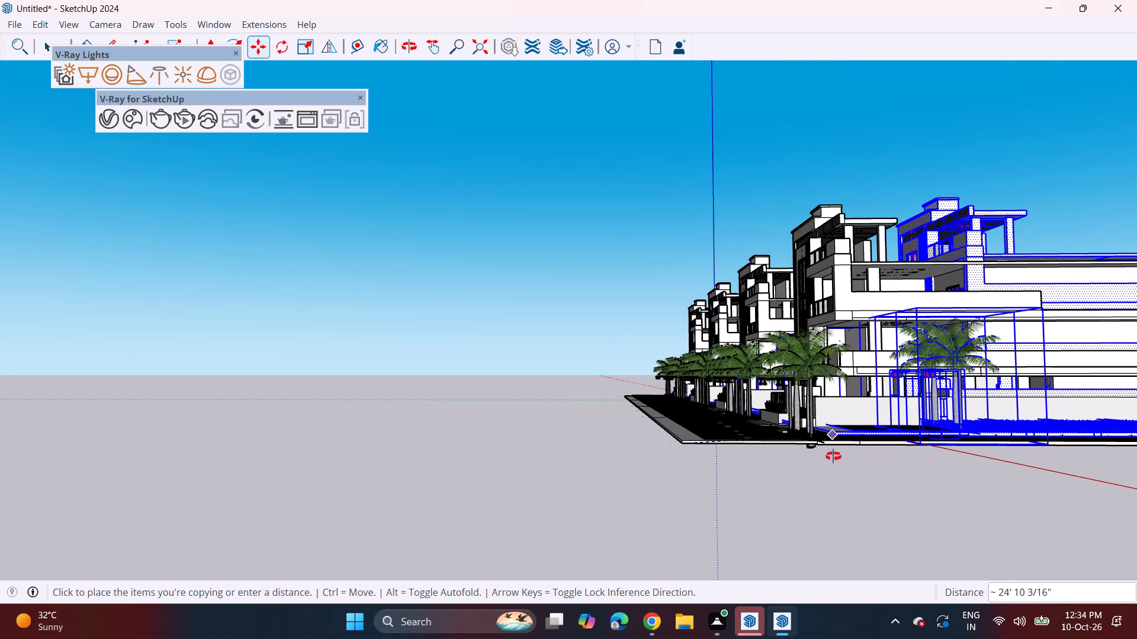
{"action": "middle_click_drag", "start_coordinate": [833, 456], "coordinate": [735, 444]}
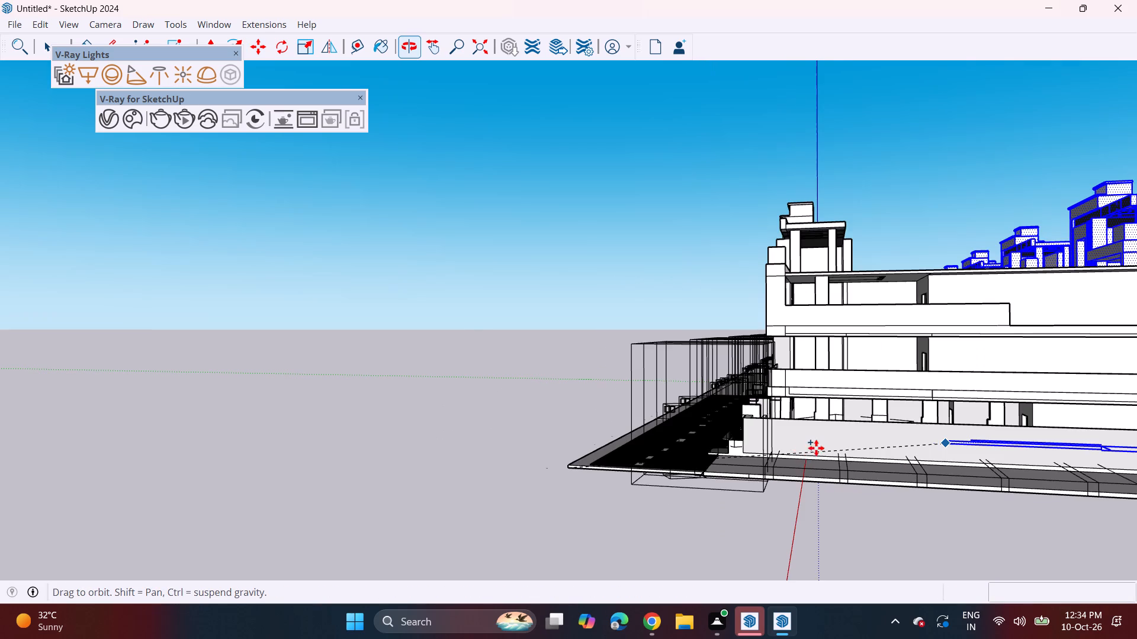
{"action": "scroll", "coordinate": [815, 446], "scroll_direction": "down", "scroll_amount": 3}
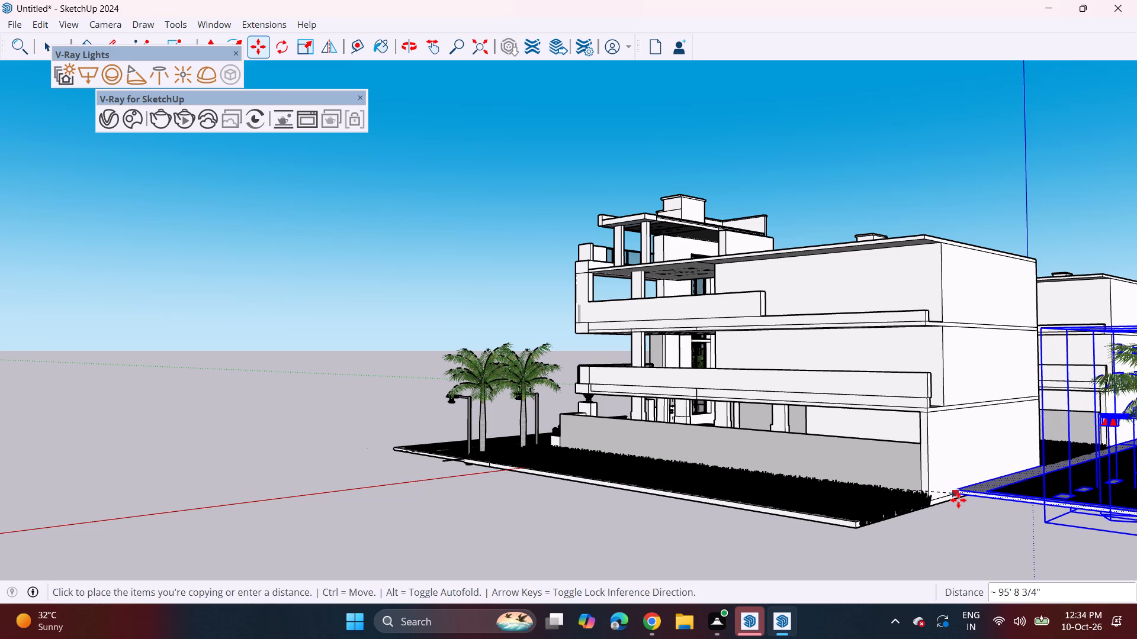
{"action": "left_click", "coordinate": [958, 500]}
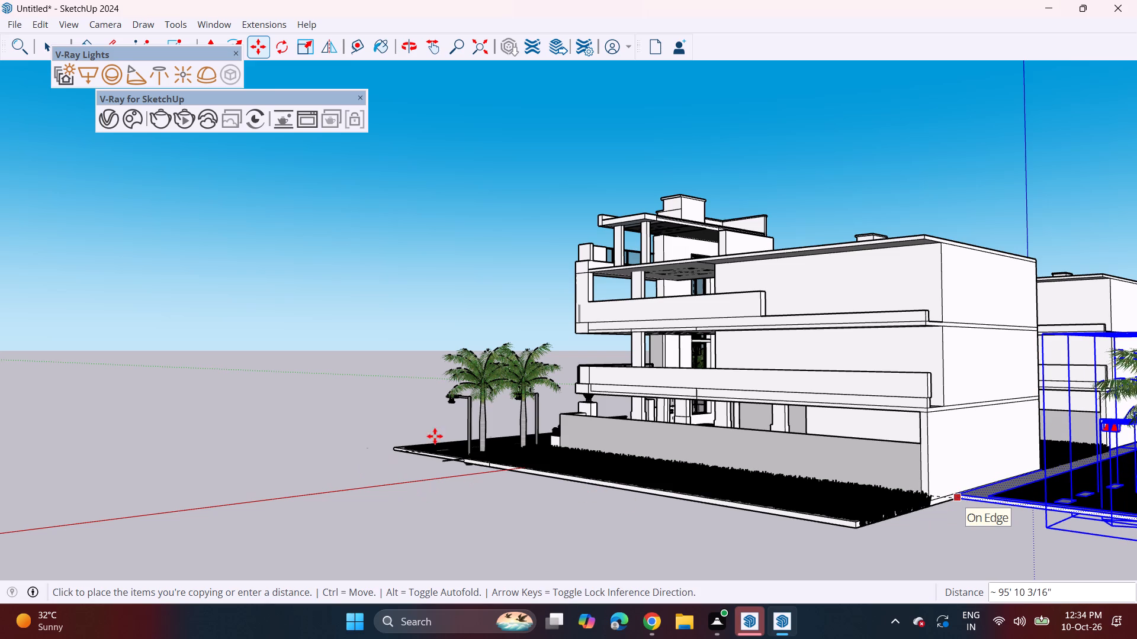
{"action": "key", "text": "space"}
{"action": "key", "text": "space"}
{"action": "middle_click_drag", "start_coordinate": [344, 394], "coordinate": [522, 394]}
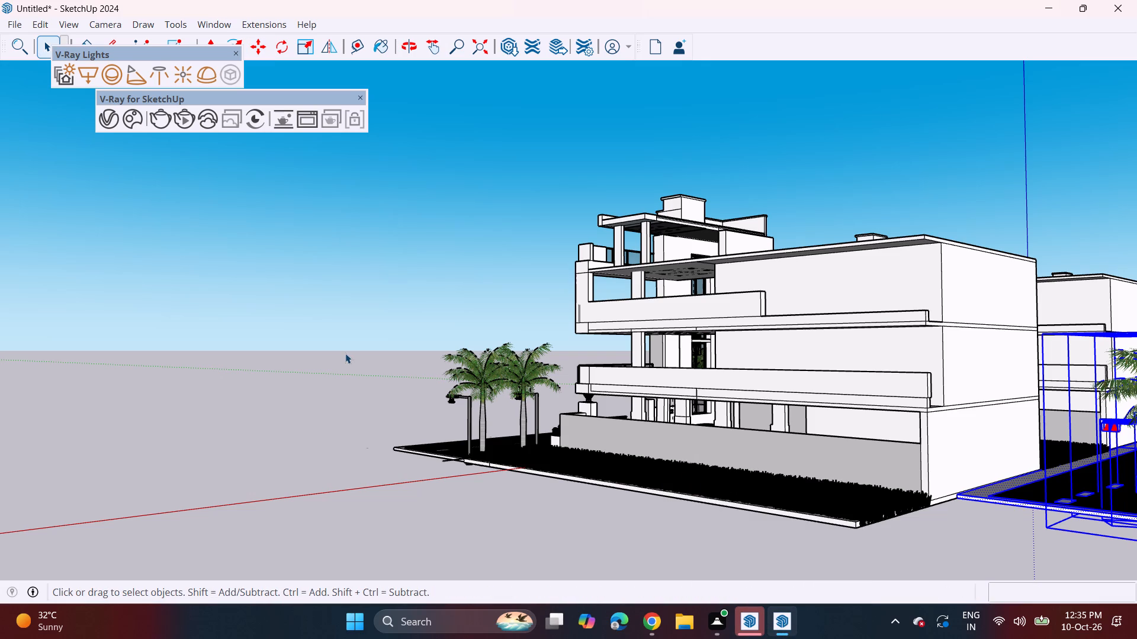
{"action": "middle_click_drag", "start_coordinate": [452, 429], "coordinate": [869, 472]}
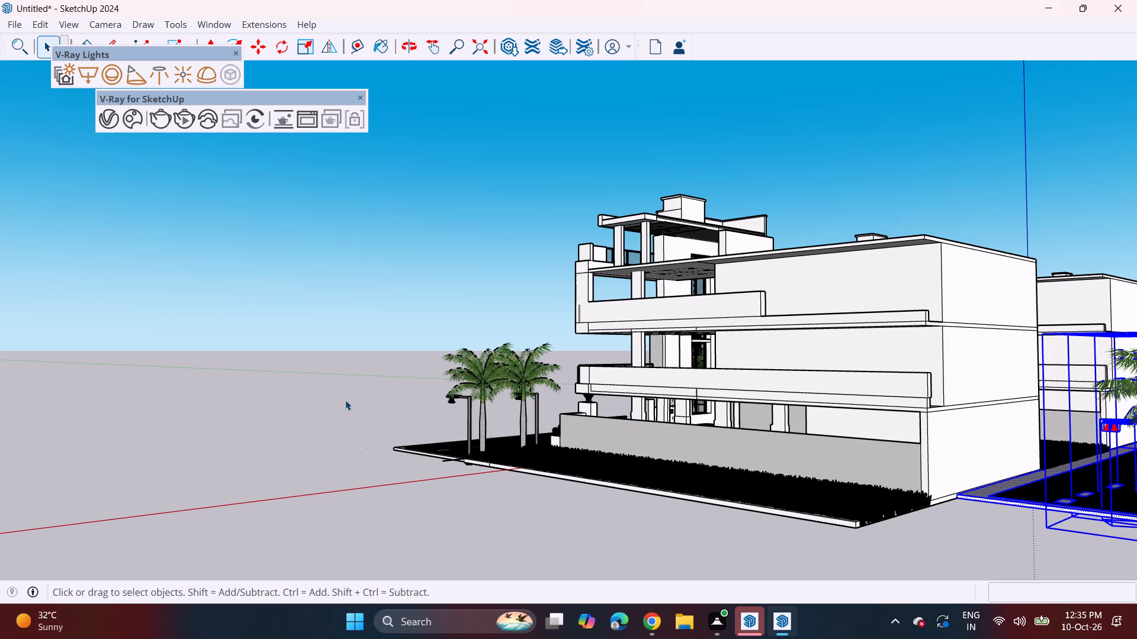
{"action": "left_click", "coordinate": [347, 399]}
Examine the two house rows from the street, ending on a low front view of one front-row house between its palm trees.
{"action": "middle_click_drag", "start_coordinate": [343, 386], "coordinate": [477, 415]}
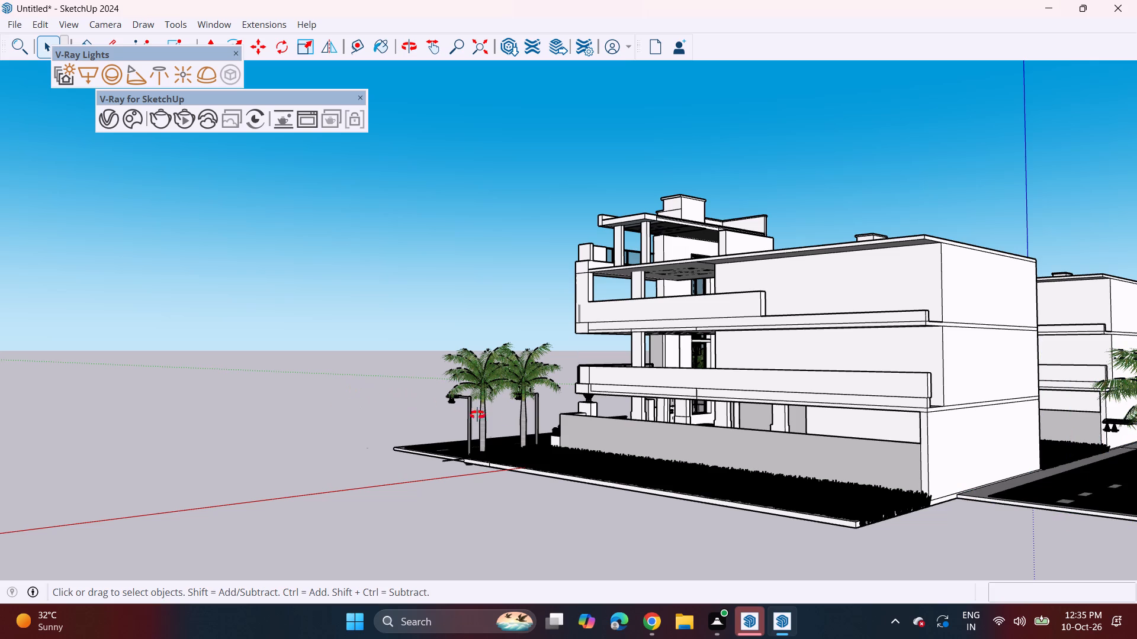
{"action": "middle_click_drag", "start_coordinate": [477, 415], "coordinate": [1121, 470]}
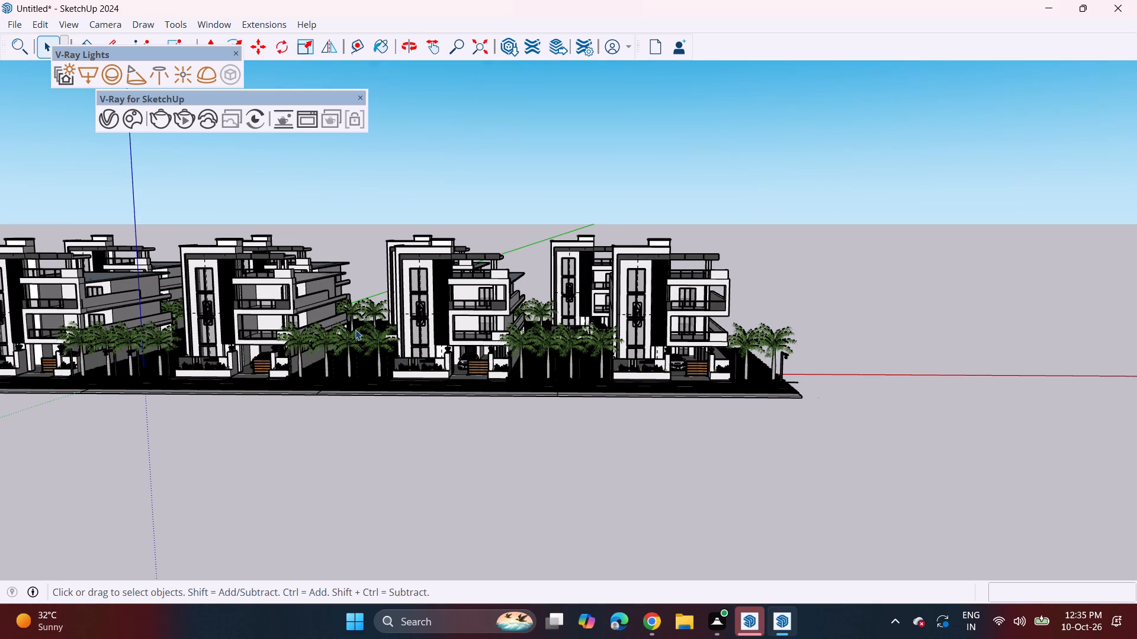
{"action": "scroll", "coordinate": [406, 330], "scroll_direction": "up", "scroll_amount": 5}
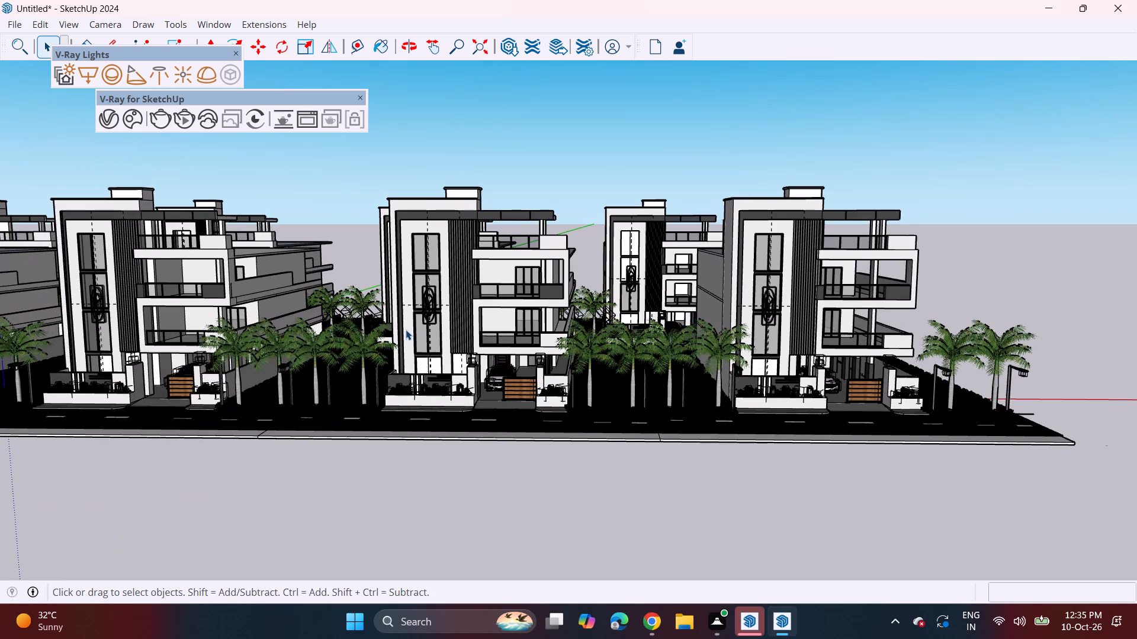
{"action": "scroll", "coordinate": [406, 330], "scroll_direction": "up", "scroll_amount": 6}
{"action": "middle_click_drag", "start_coordinate": [406, 330], "coordinate": [409, 311]}
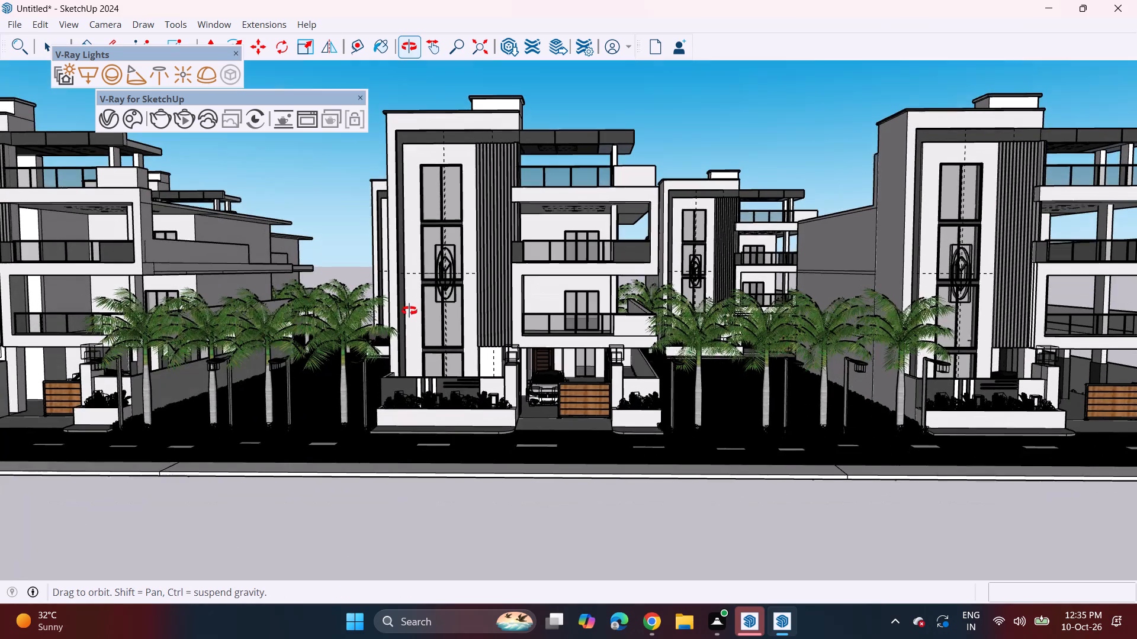
{"action": "middle_click_drag", "start_coordinate": [409, 311], "coordinate": [409, 310]}
{"action": "scroll", "coordinate": [425, 312], "scroll_direction": "up", "scroll_amount": 2}
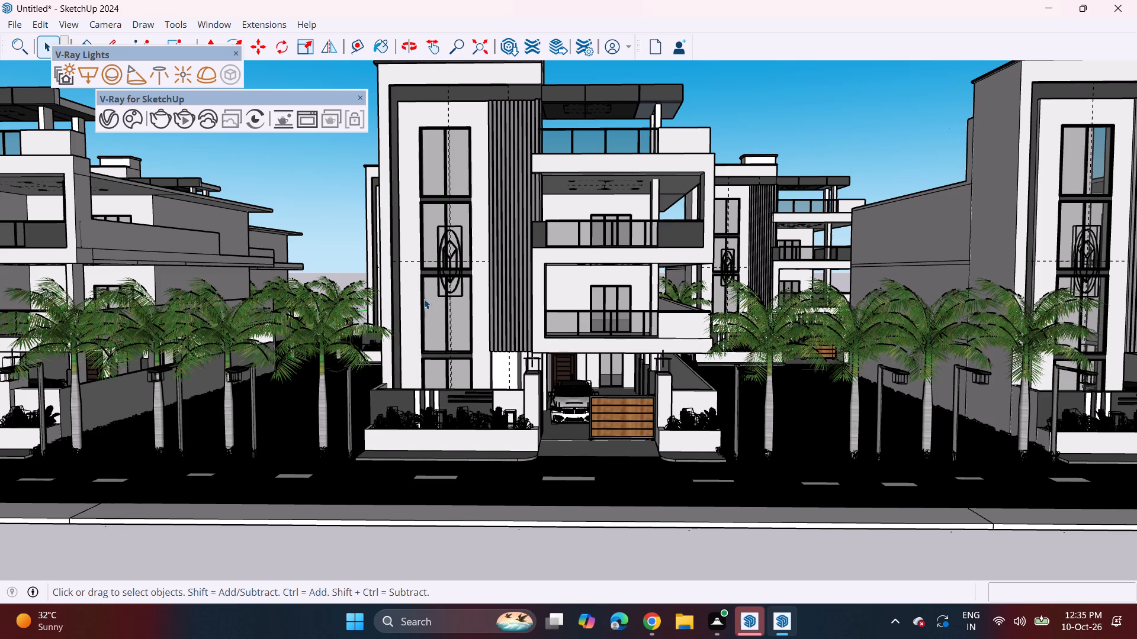
{"action": "middle_click_drag", "start_coordinate": [433, 275], "coordinate": [429, 312], "text": "shift"}
{"action": "middle_click_drag", "start_coordinate": [426, 328], "coordinate": [426, 298]}
{"action": "middle_click_drag", "start_coordinate": [428, 286], "coordinate": [437, 351], "text": "shift"}
{"action": "middle_click_drag", "start_coordinate": [442, 363], "coordinate": [442, 348]}
{"action": "scroll", "coordinate": [444, 343], "scroll_direction": "up", "scroll_amount": 2}
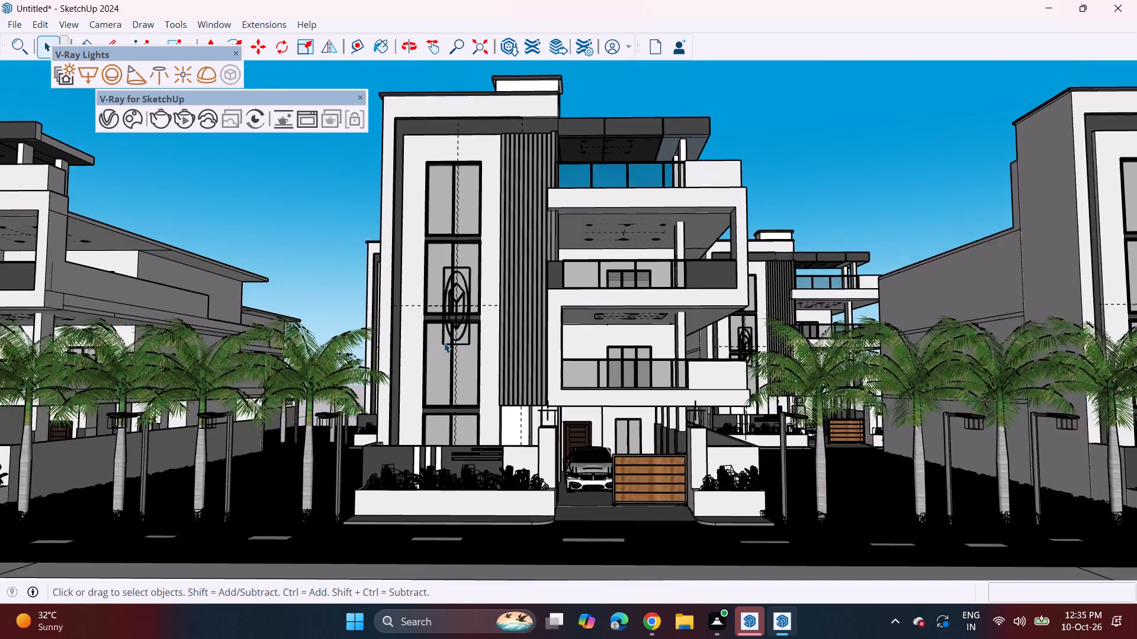
{"action": "middle_click_drag", "start_coordinate": [534, 357], "coordinate": [504, 355]}
{"action": "scroll", "coordinate": [504, 355], "scroll_direction": "down", "scroll_amount": 2}
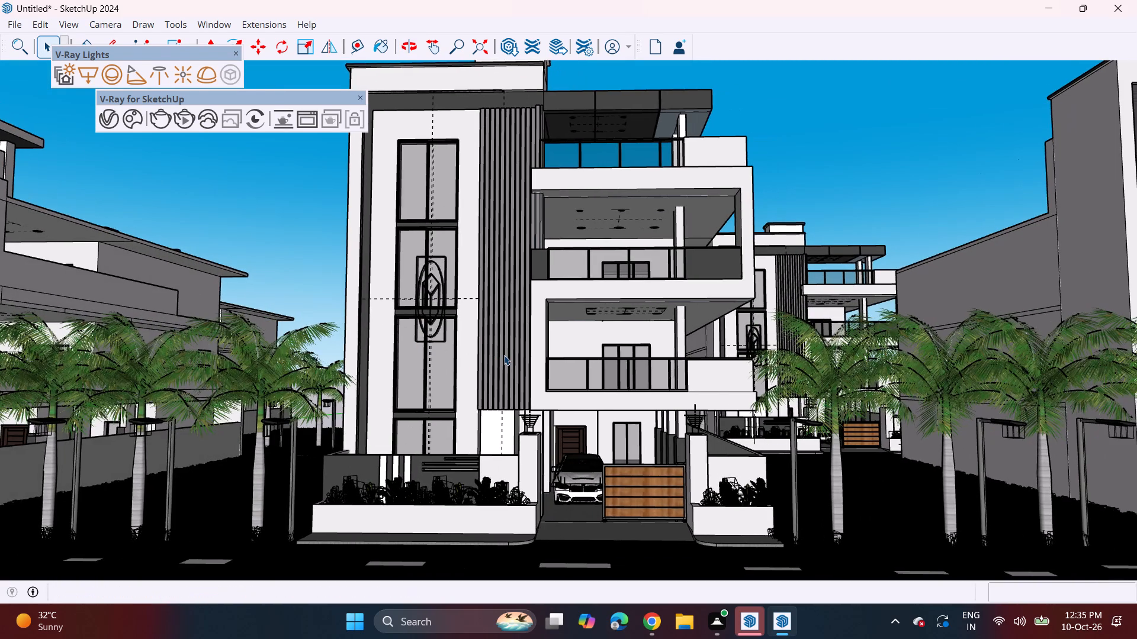
Save the untitled model as a SketchUp model named 2BHK ELEVATION in the VAMSHI INTERIOR folder on drive C.
{"action": "scroll", "coordinate": [503, 354], "scroll_direction": "up", "scroll_amount": 1}
{"action": "middle_click_drag", "start_coordinate": [503, 354], "coordinate": [506, 363], "text": "shift"}
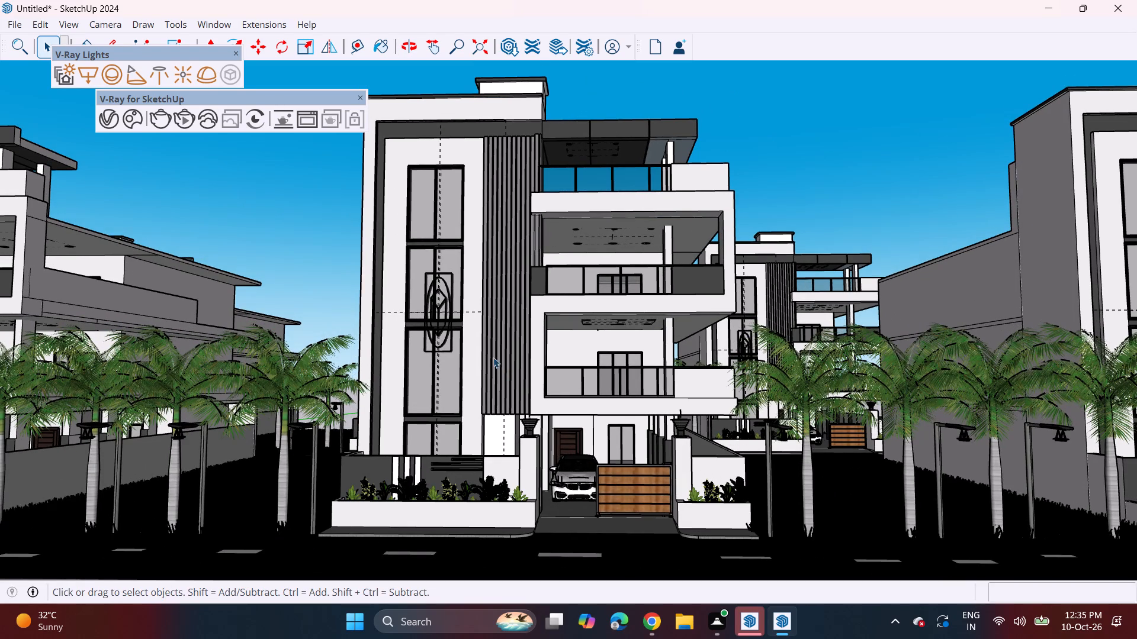
{"action": "left_click", "coordinate": [18, 25]}
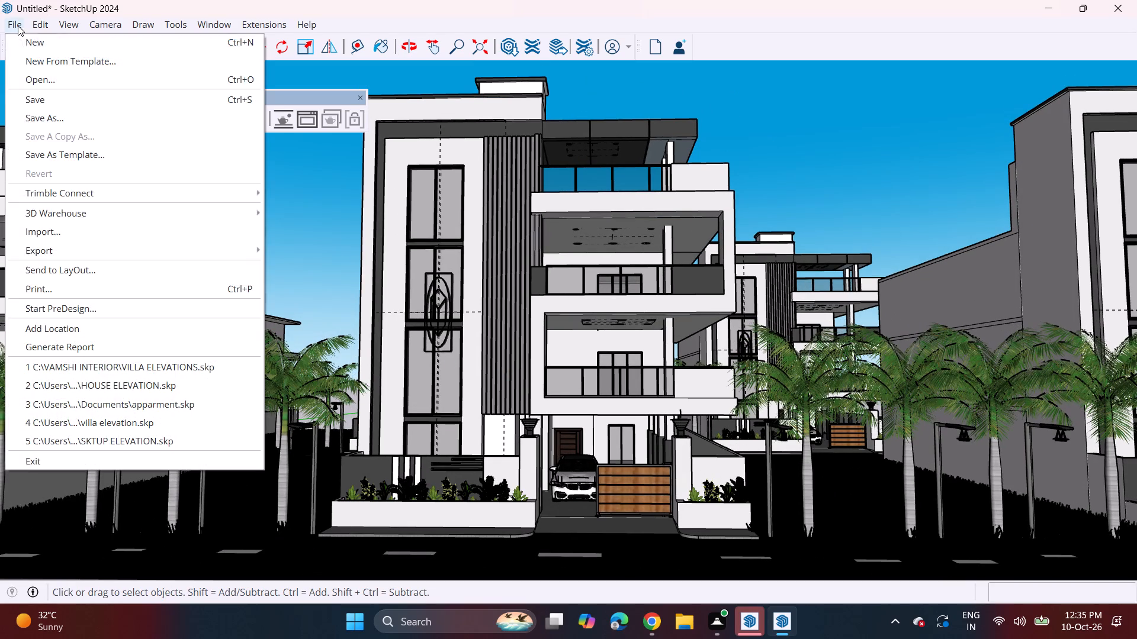
{"action": "left_click", "coordinate": [99, 121]}
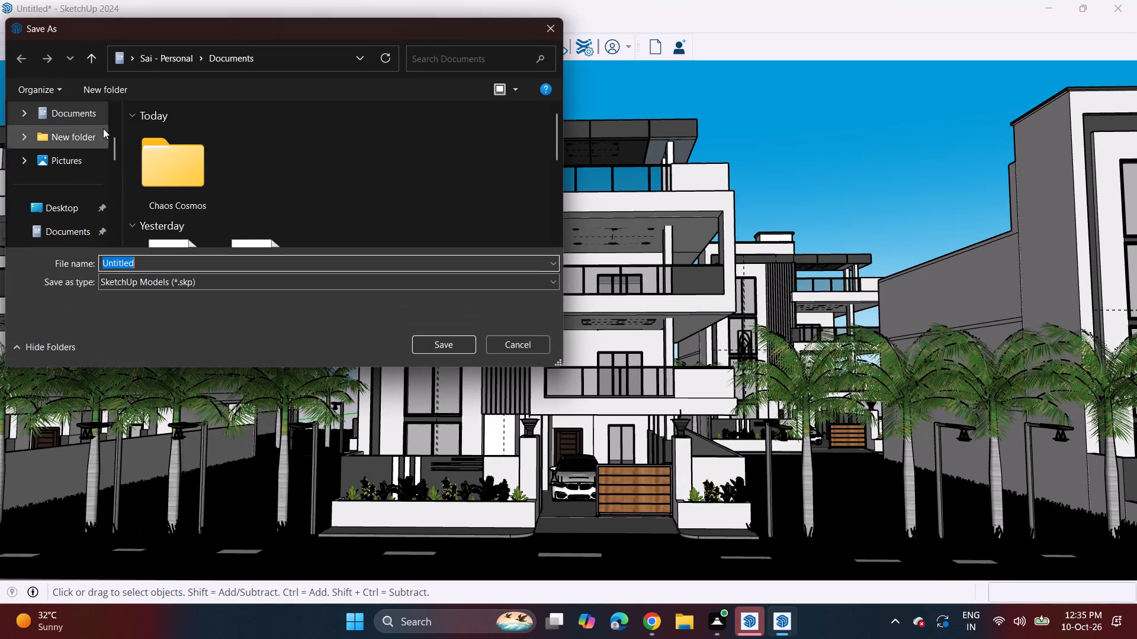
{"action": "left_click", "coordinate": [365, 63]}
{"action": "left_click", "coordinate": [285, 92]}
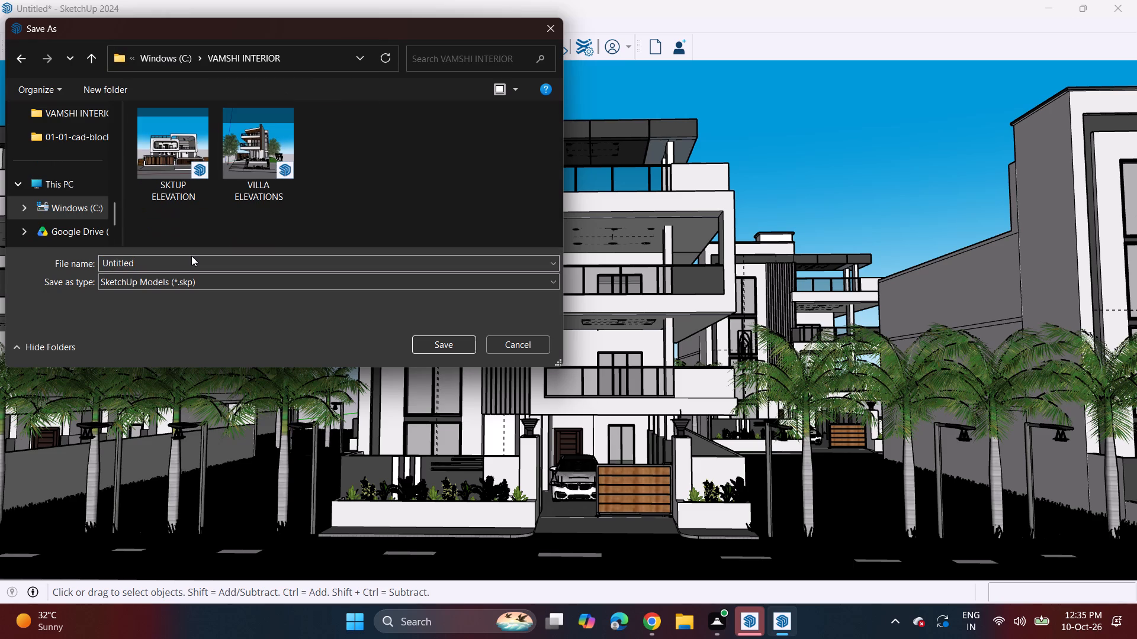
{"action": "left_click", "coordinate": [191, 259]}
{"action": "key", "text": "BackSpace"}
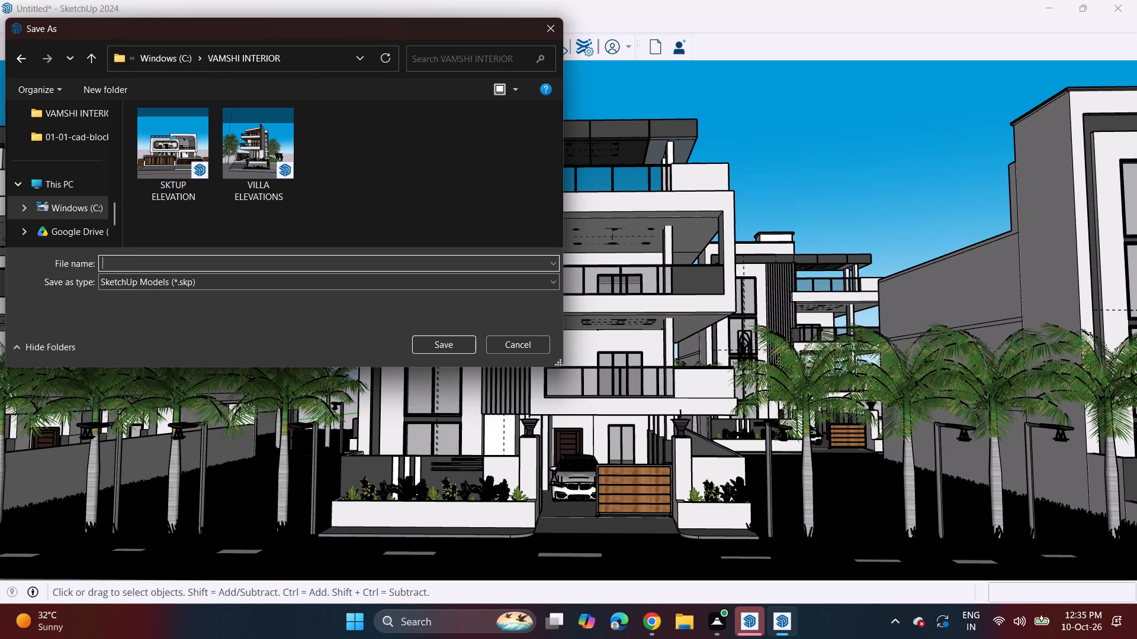
{"action": "type", "text": "2BHK"}
{"action": "key", "text": "space"}
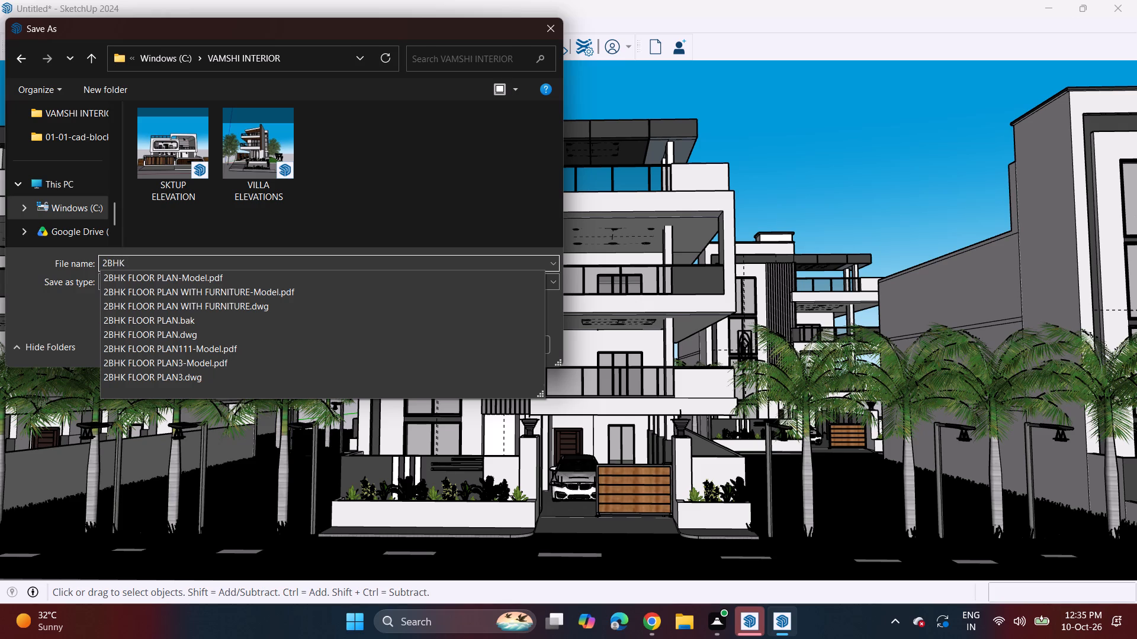
{"action": "type", "text": "ELE"}
{"action": "type", "text": "VATION"}
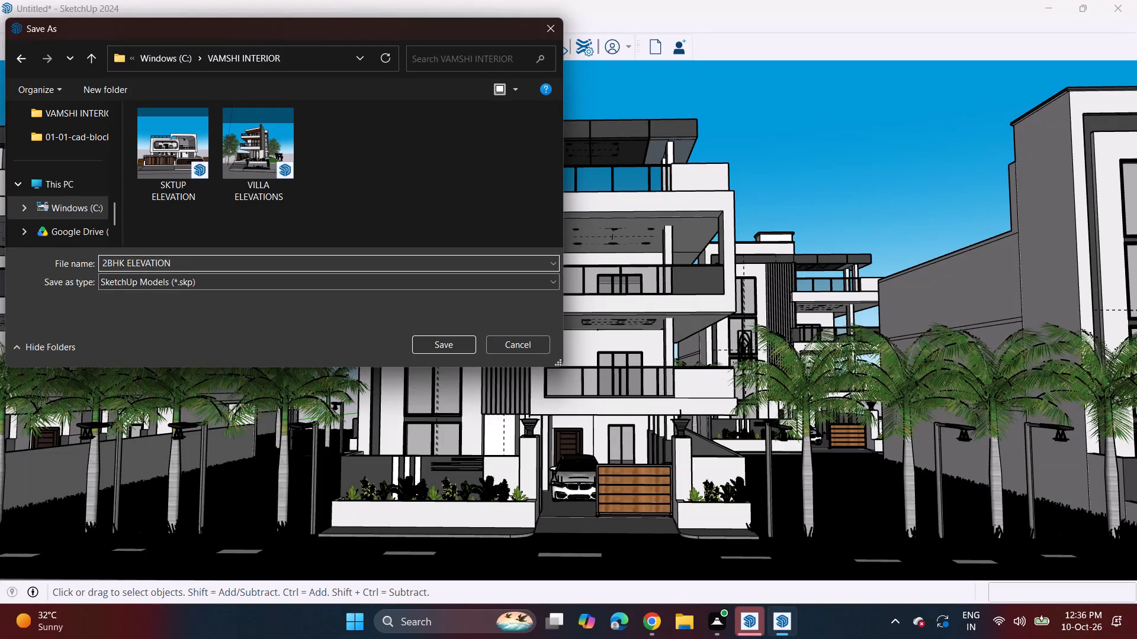
{"action": "left_click", "coordinate": [448, 339]}
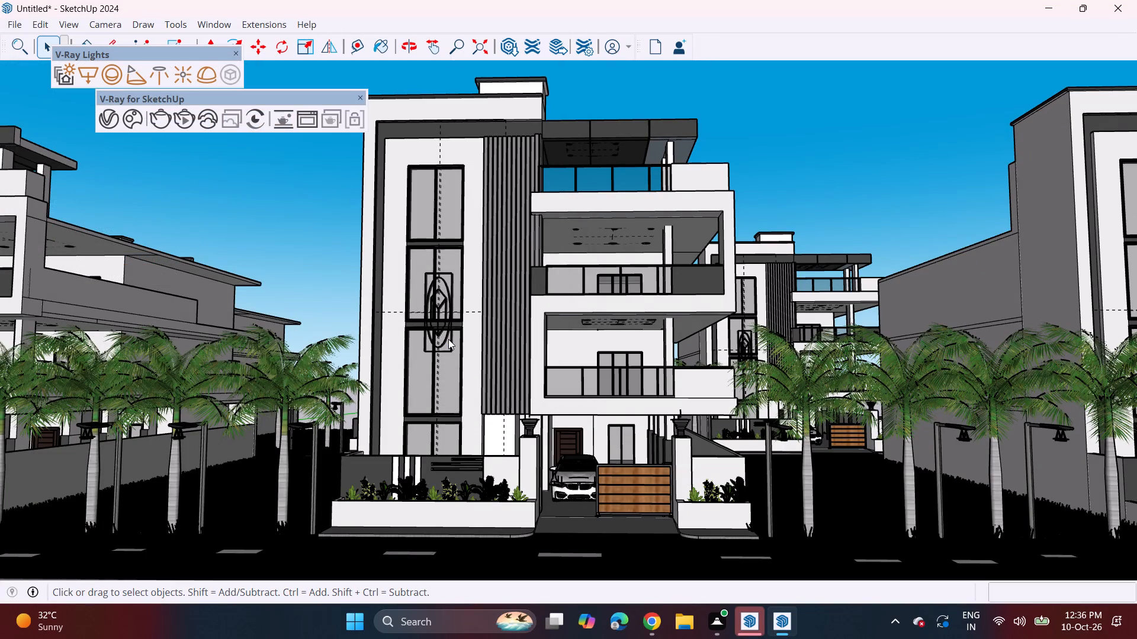
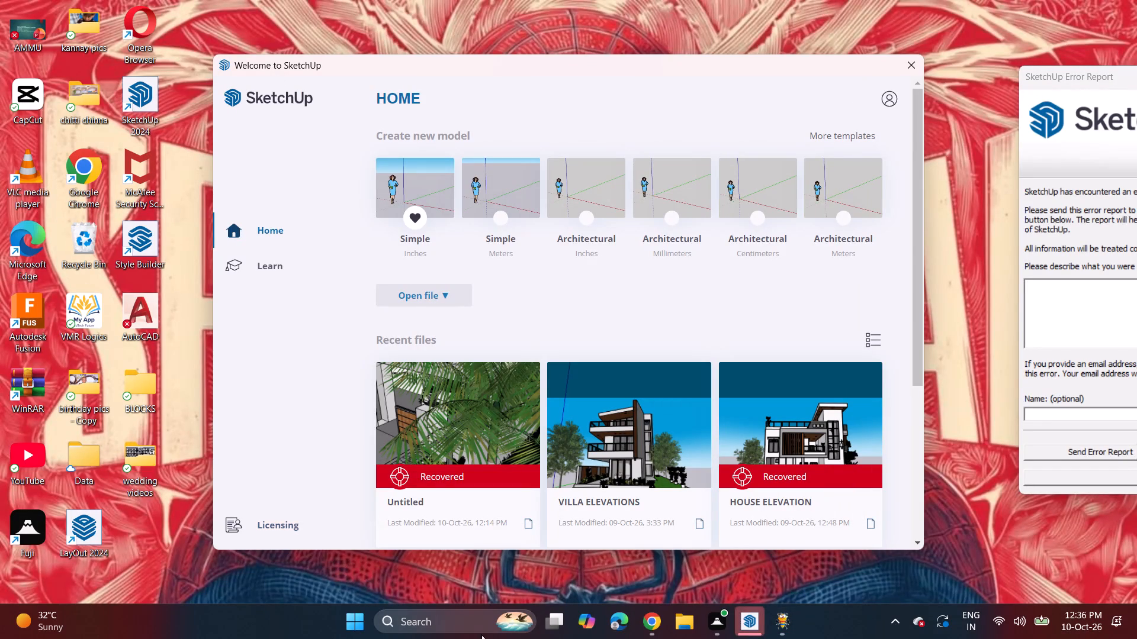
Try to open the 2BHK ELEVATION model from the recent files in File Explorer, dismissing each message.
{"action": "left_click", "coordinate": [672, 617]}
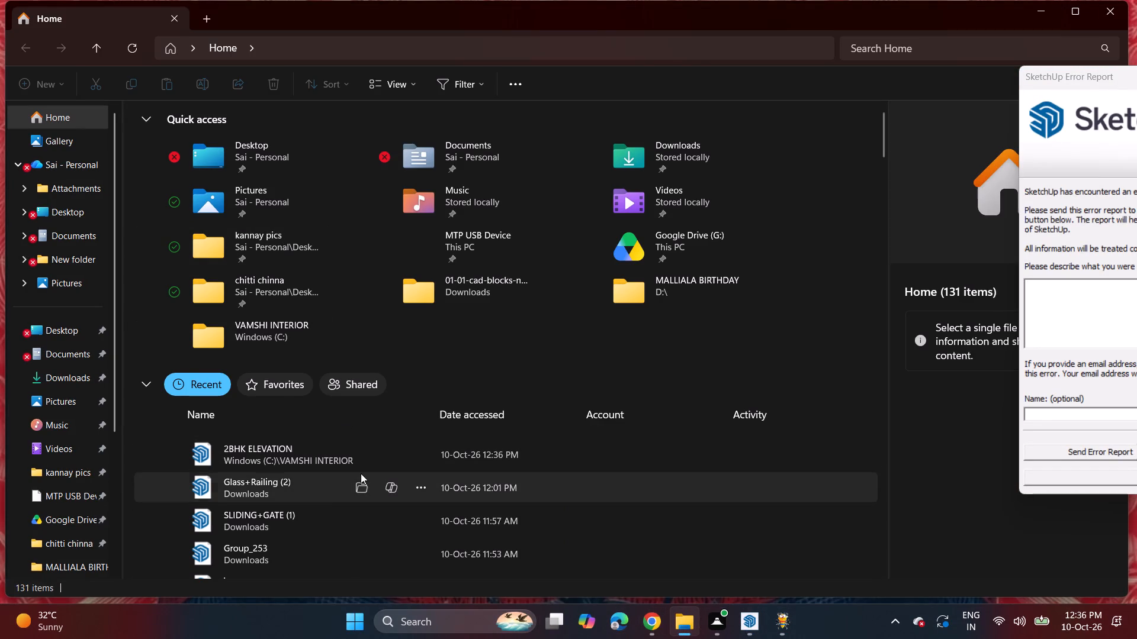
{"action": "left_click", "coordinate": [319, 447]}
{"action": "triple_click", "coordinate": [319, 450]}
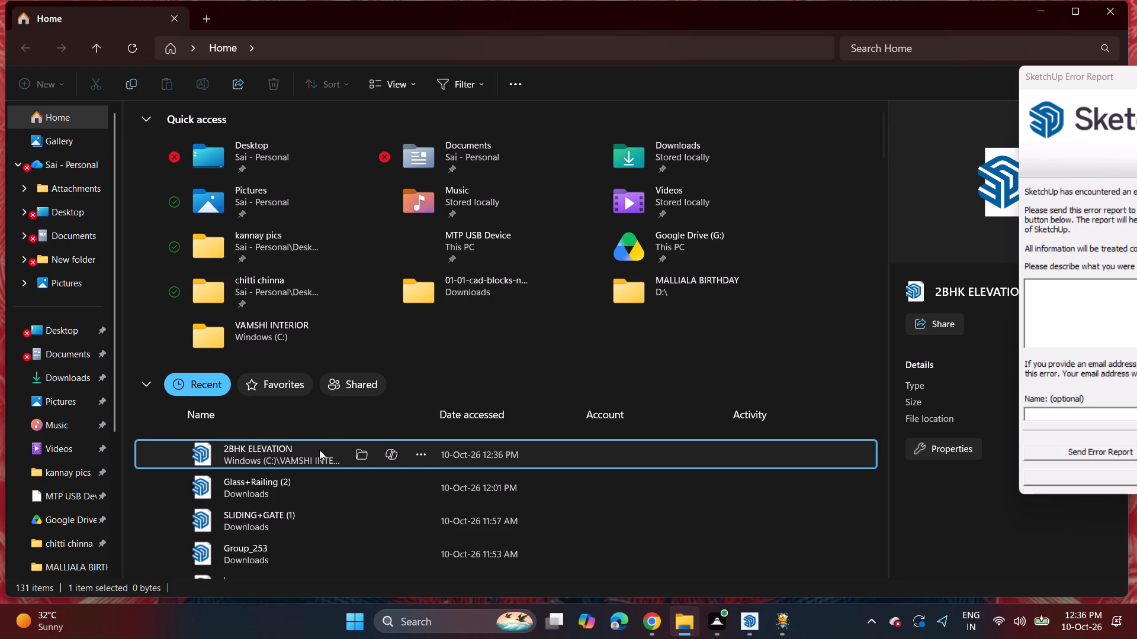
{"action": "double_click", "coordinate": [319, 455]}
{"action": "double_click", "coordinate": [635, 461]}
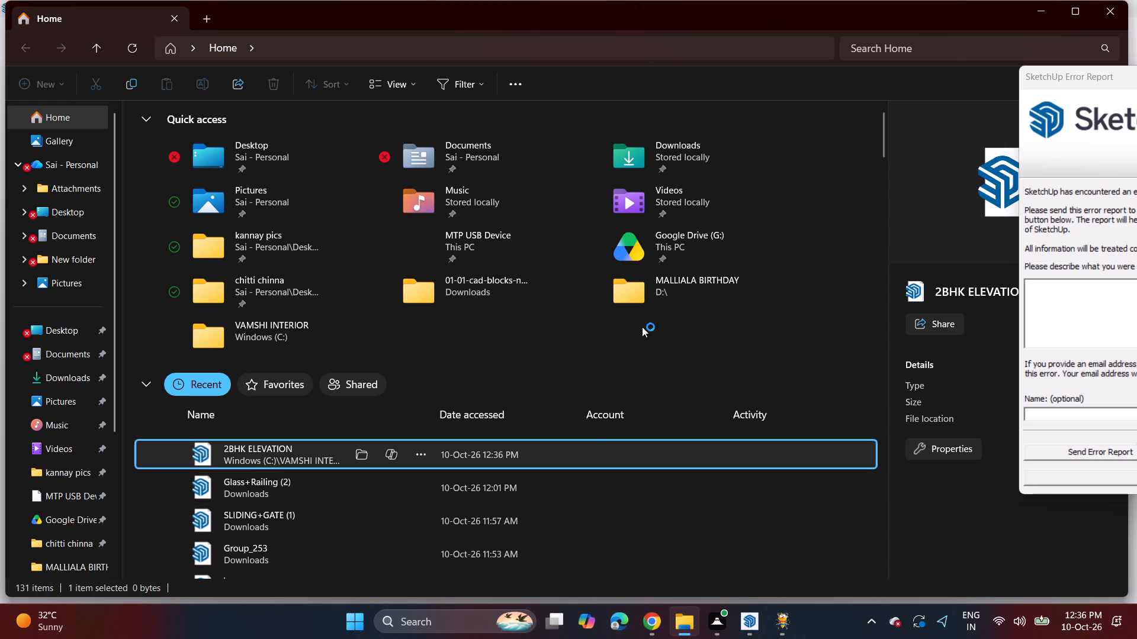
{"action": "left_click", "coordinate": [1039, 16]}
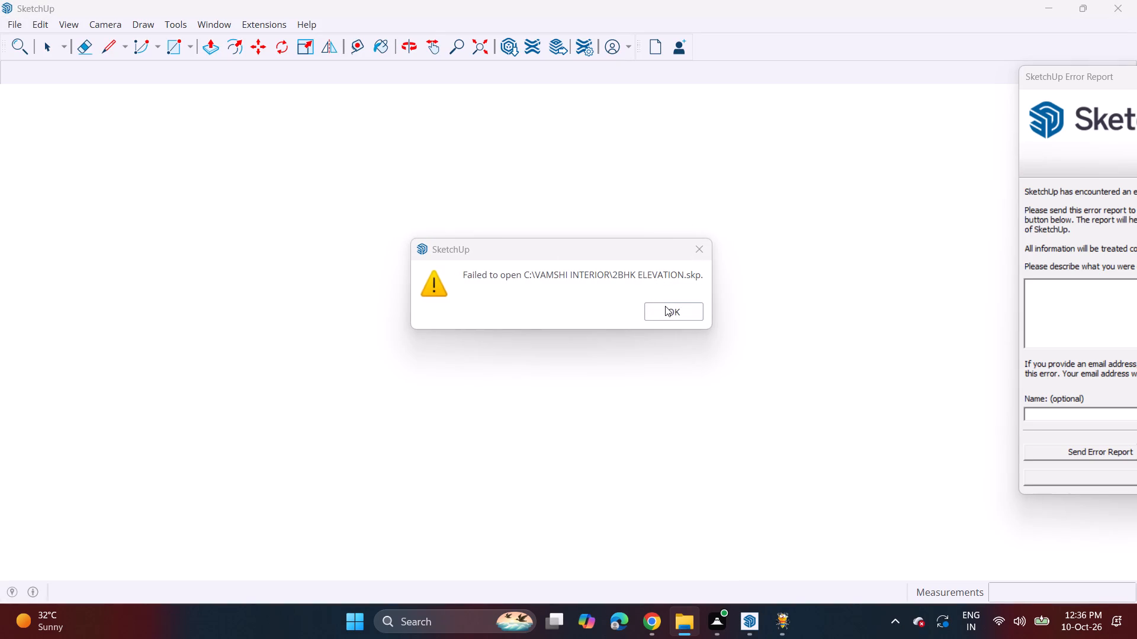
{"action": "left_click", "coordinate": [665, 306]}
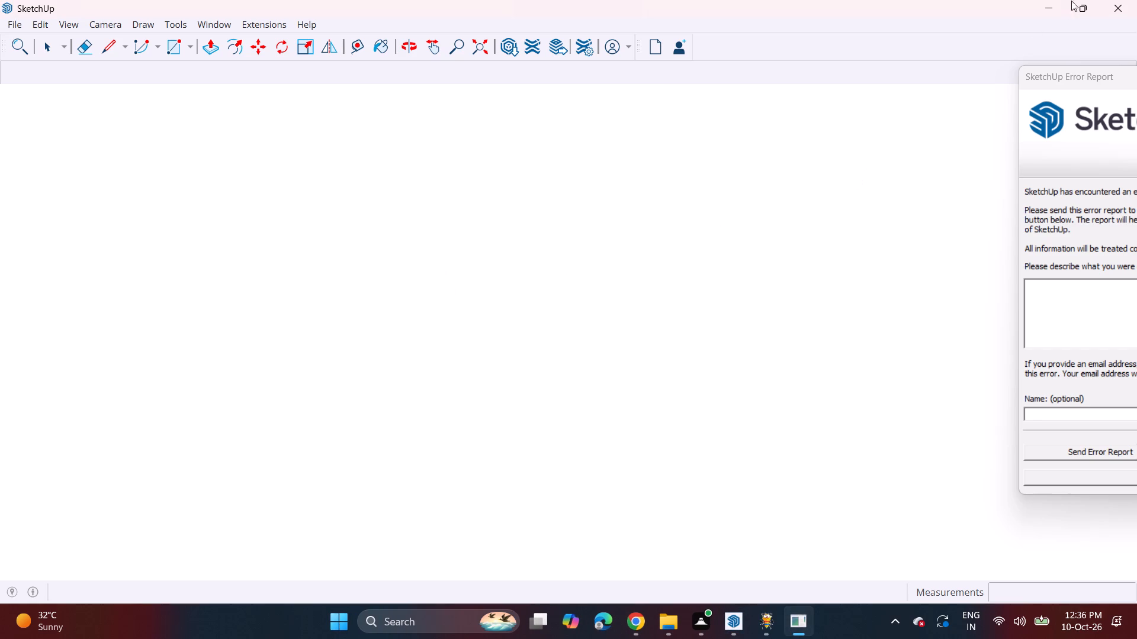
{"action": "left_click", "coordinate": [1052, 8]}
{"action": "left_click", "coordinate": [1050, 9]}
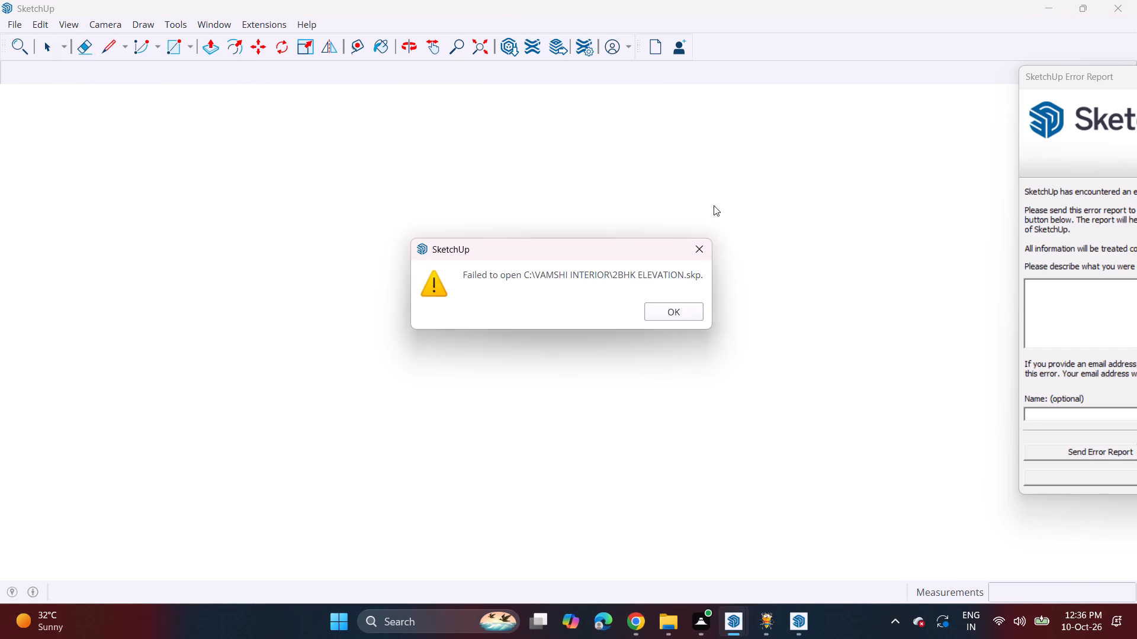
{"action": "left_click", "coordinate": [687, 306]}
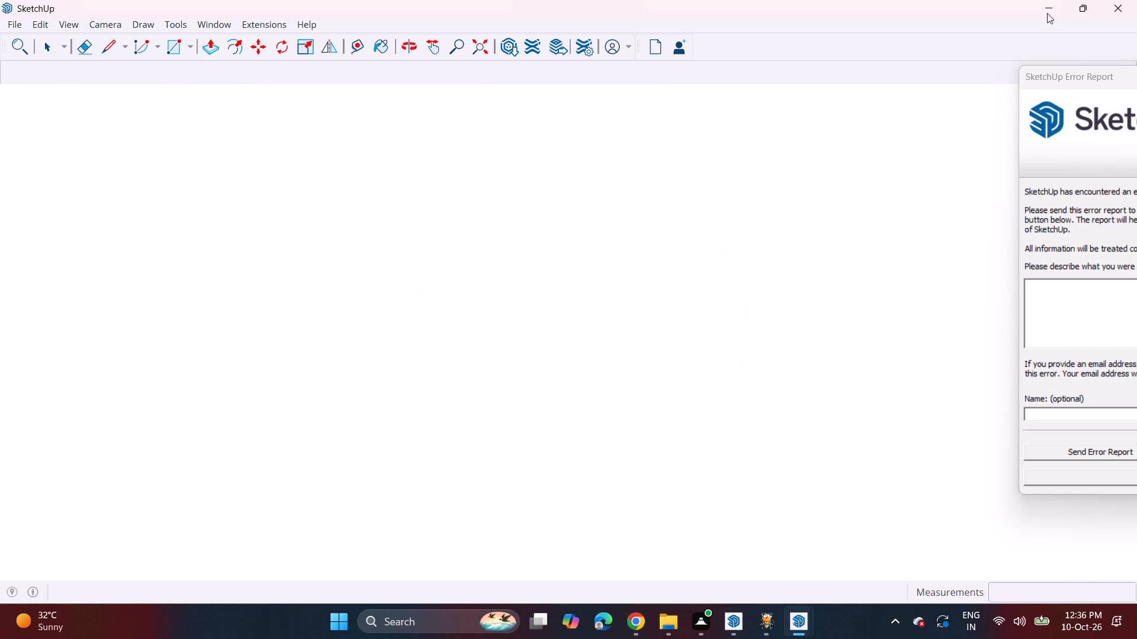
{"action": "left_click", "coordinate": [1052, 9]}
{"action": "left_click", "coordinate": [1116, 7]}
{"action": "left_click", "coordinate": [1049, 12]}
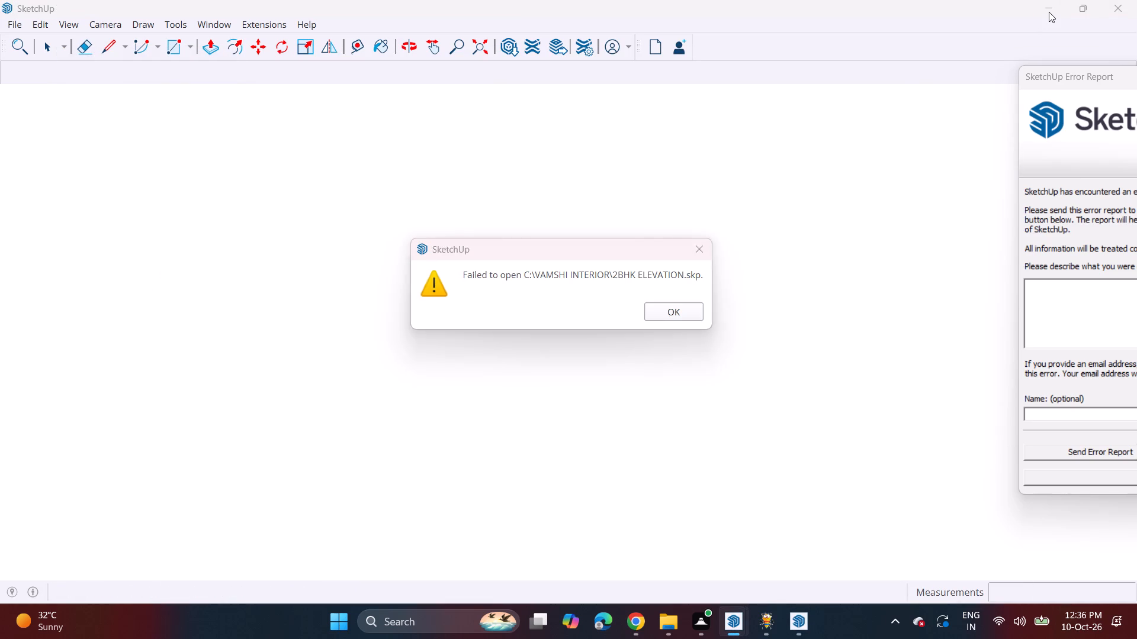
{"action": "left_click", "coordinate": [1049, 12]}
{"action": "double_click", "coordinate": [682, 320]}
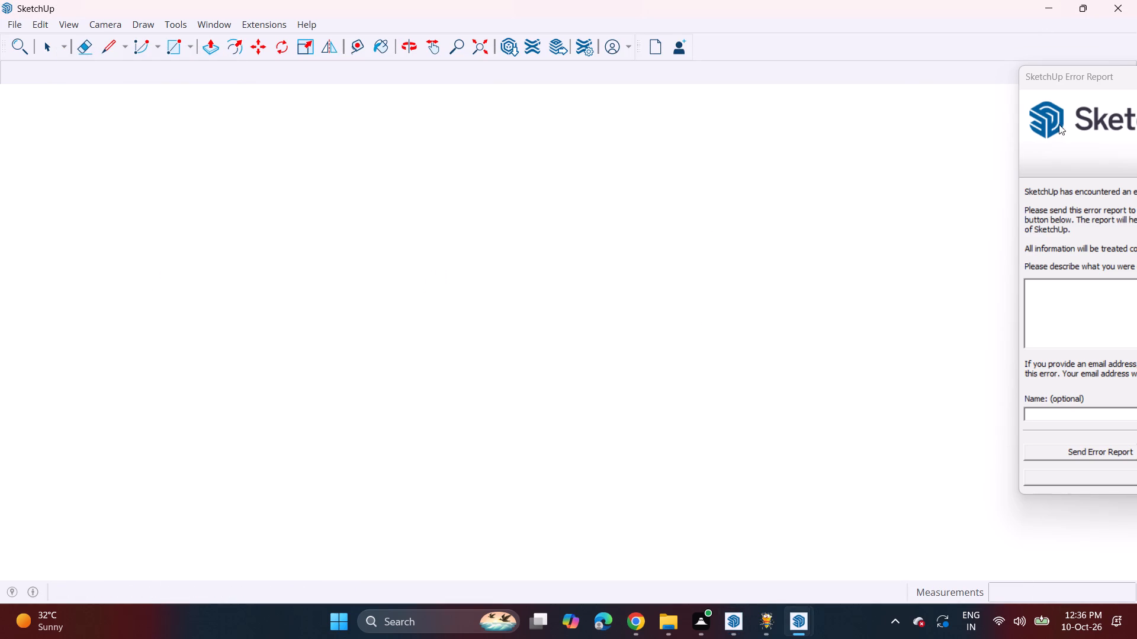
Close the leftover blank SketchUp windows and the welcome window, and restart SketchUp.
{"action": "double_click", "coordinate": [1120, 15]}
{"action": "left_click", "coordinate": [733, 612]}
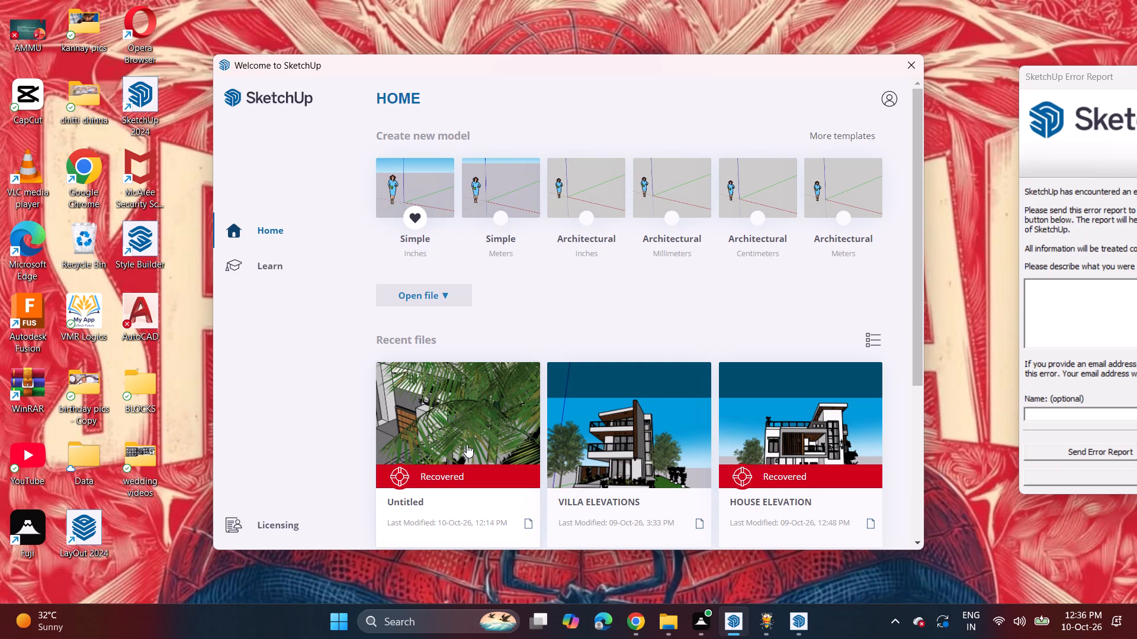
{"action": "left_click", "coordinate": [807, 617]}
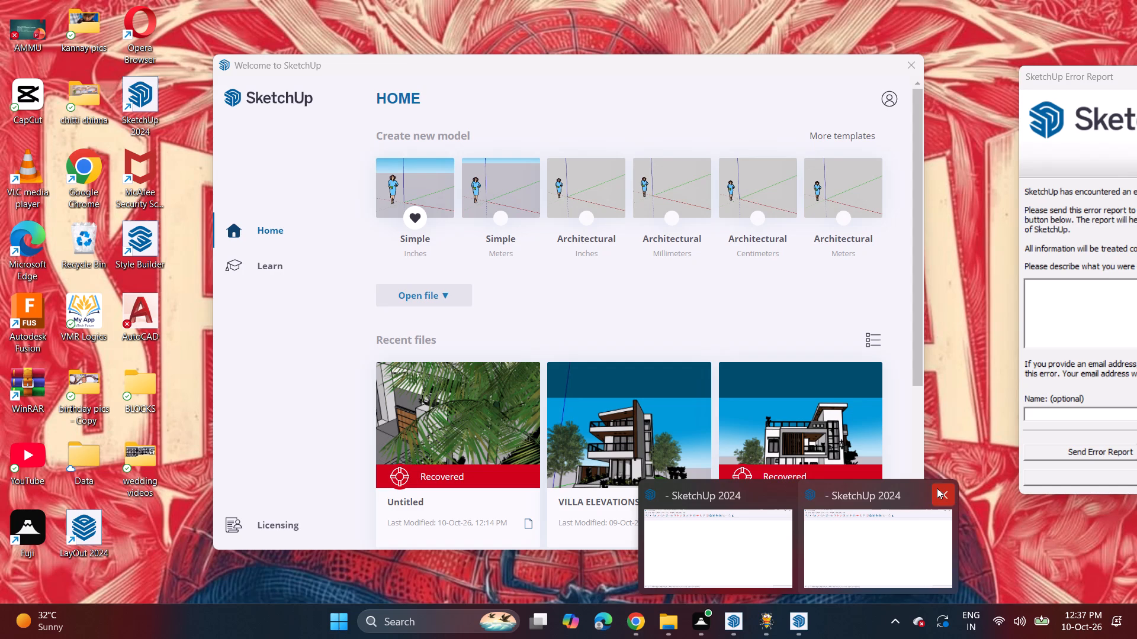
{"action": "left_click", "coordinate": [937, 488]}
{"action": "left_click", "coordinate": [863, 503]}
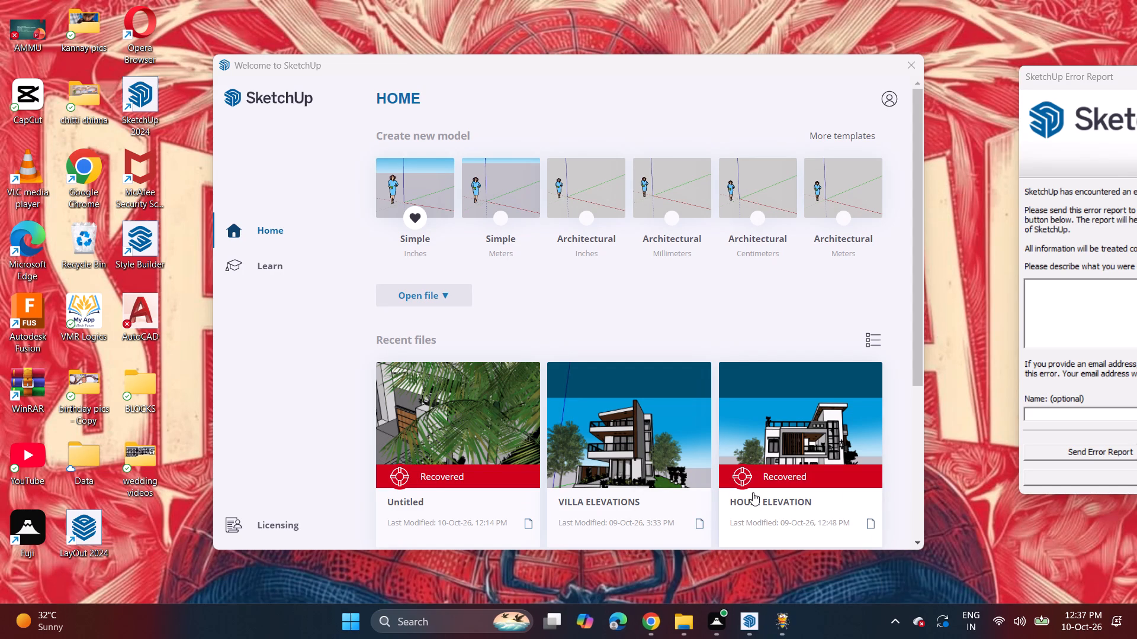
{"action": "left_click", "coordinate": [904, 71]}
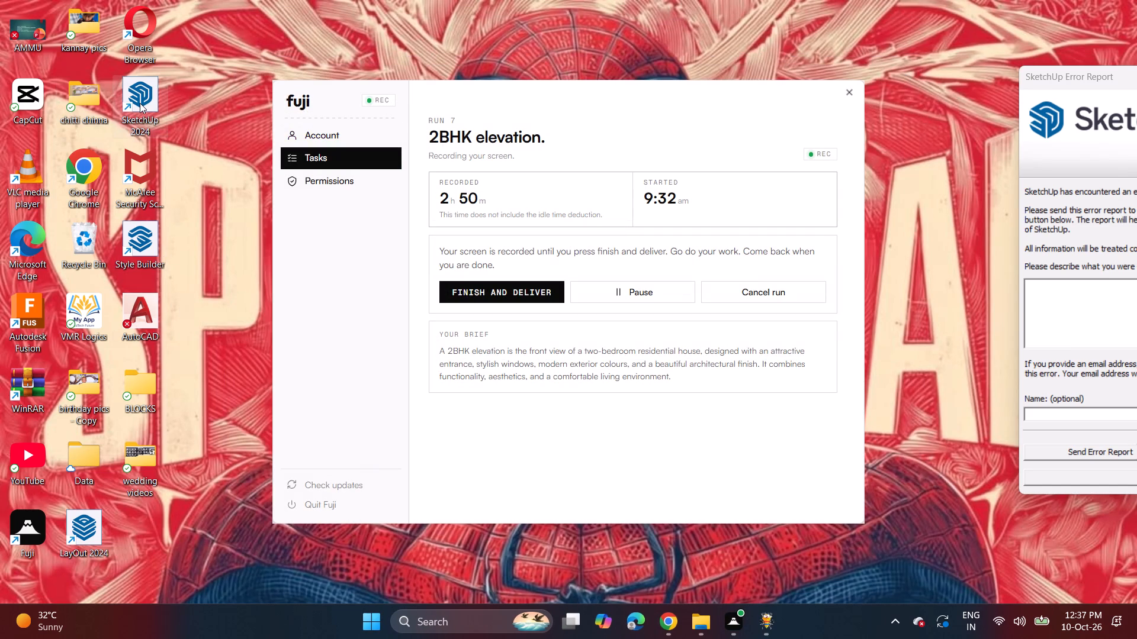
{"action": "double_click", "coordinate": [140, 103]}
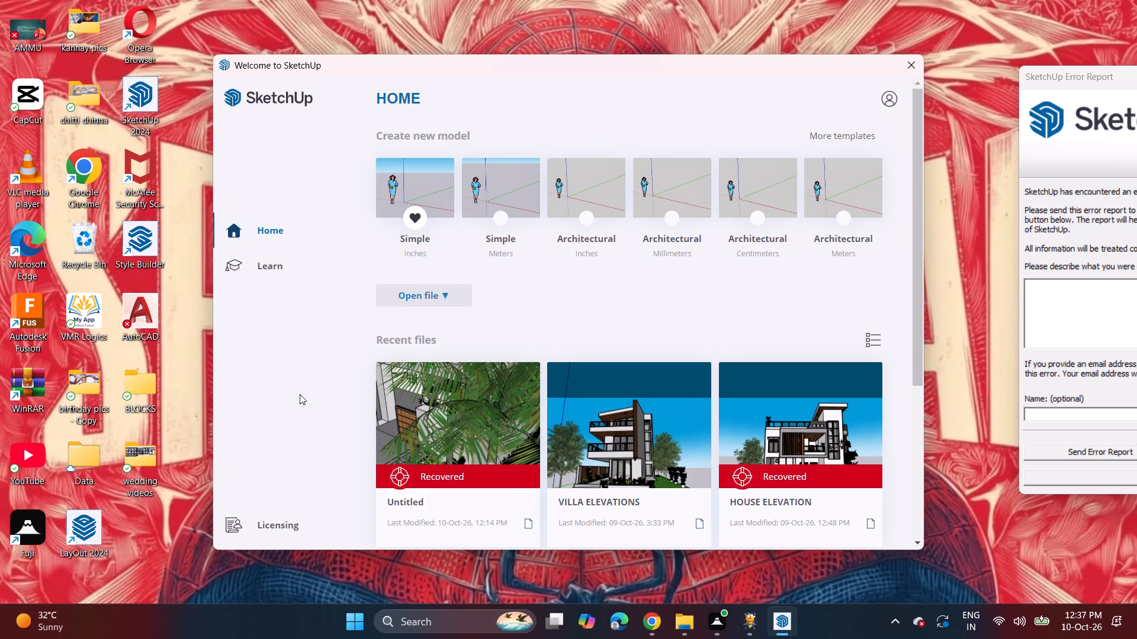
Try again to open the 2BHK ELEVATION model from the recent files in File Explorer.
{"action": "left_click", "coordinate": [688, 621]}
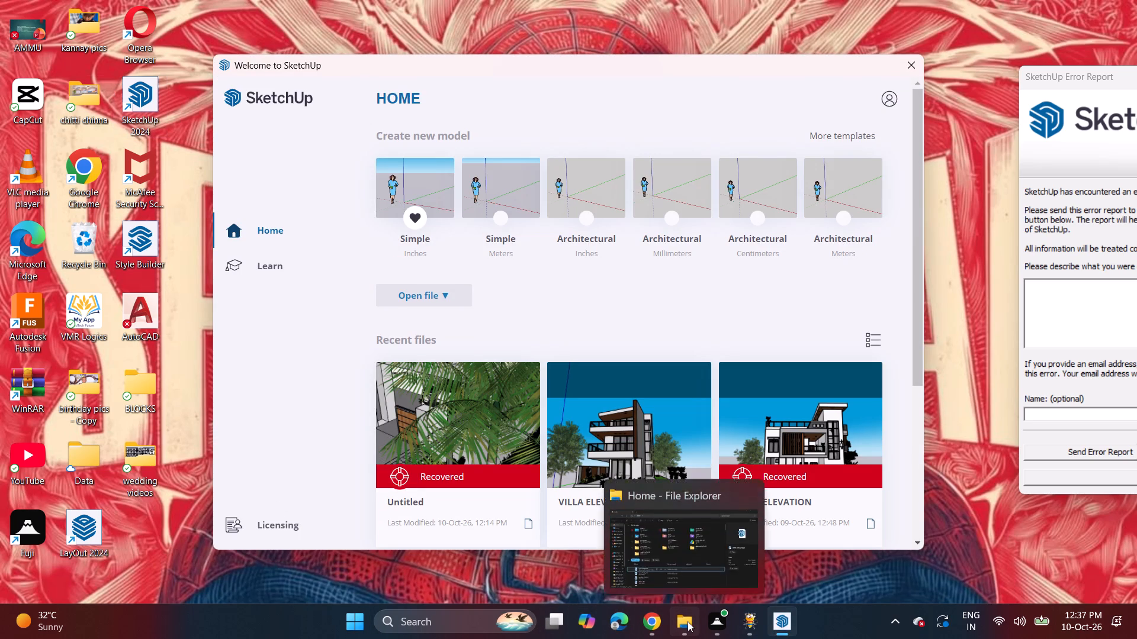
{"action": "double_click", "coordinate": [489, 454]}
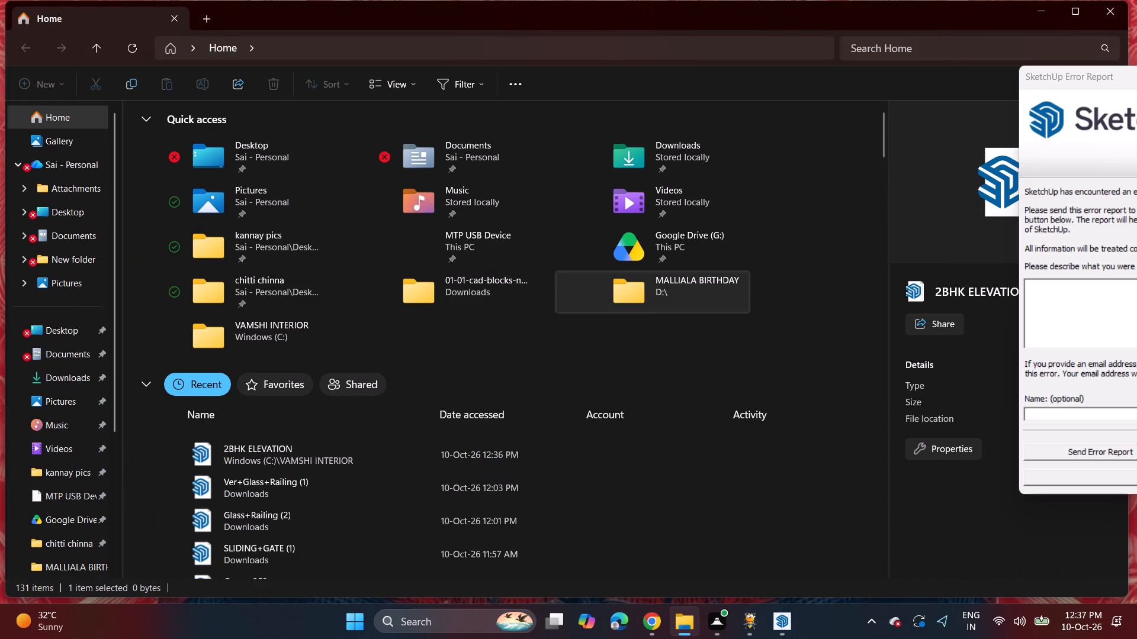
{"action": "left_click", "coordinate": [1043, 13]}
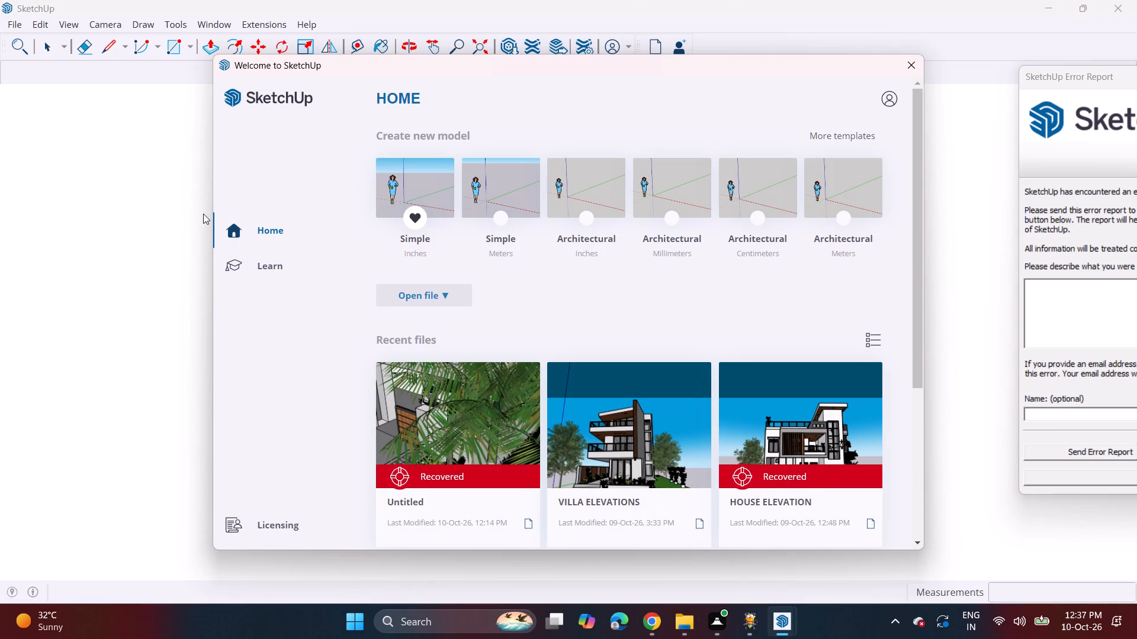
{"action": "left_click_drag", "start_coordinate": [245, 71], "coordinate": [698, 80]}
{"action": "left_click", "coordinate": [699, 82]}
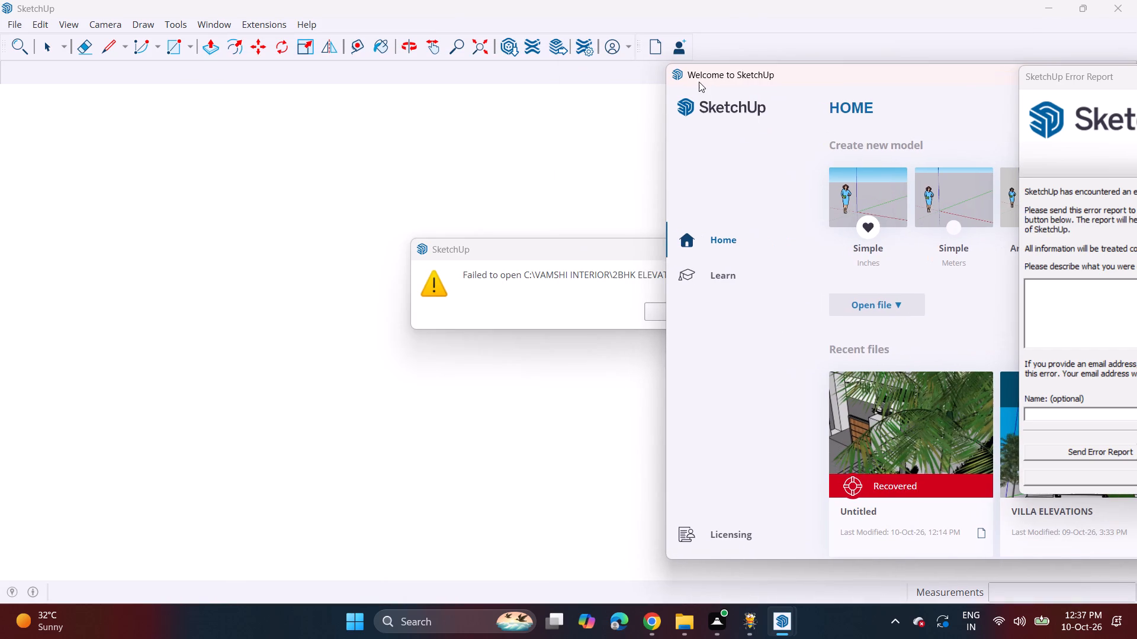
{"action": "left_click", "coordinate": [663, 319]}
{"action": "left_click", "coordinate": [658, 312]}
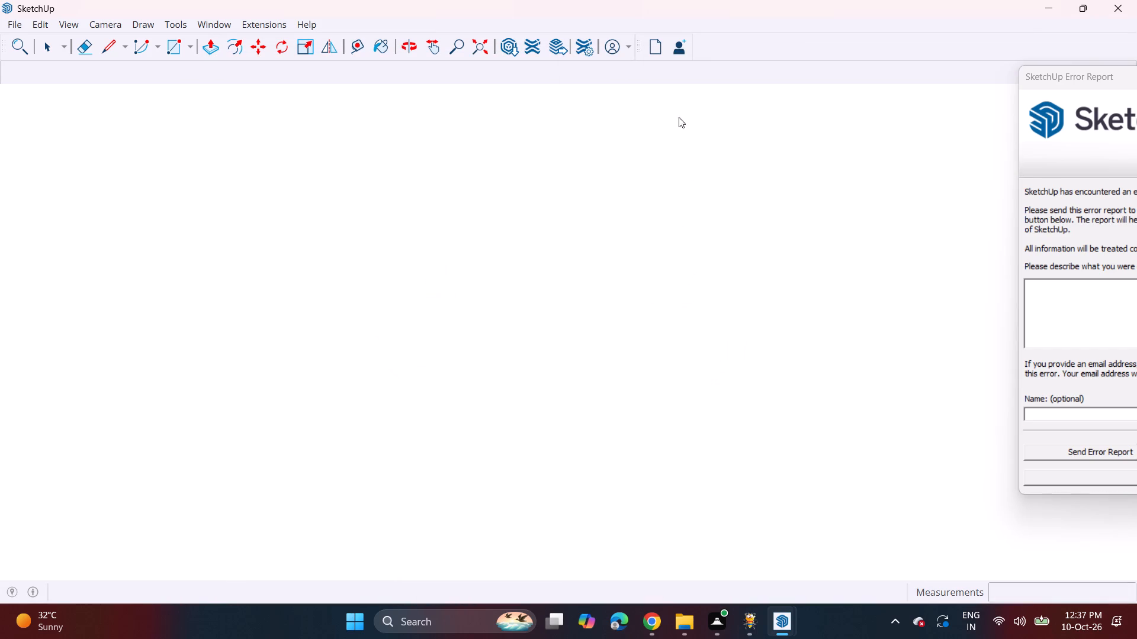
Choose the recovered Untitled model in SketchUp's welcome window and move that window clear of the error report.
{"action": "left_click", "coordinate": [775, 622]}
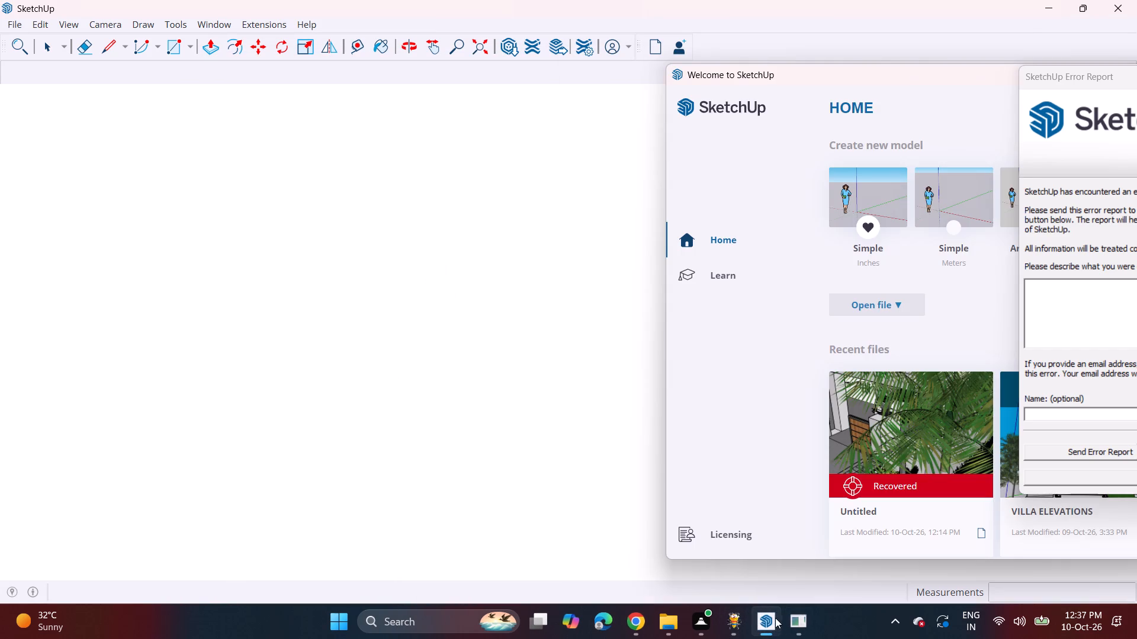
{"action": "left_click", "coordinate": [905, 414]}
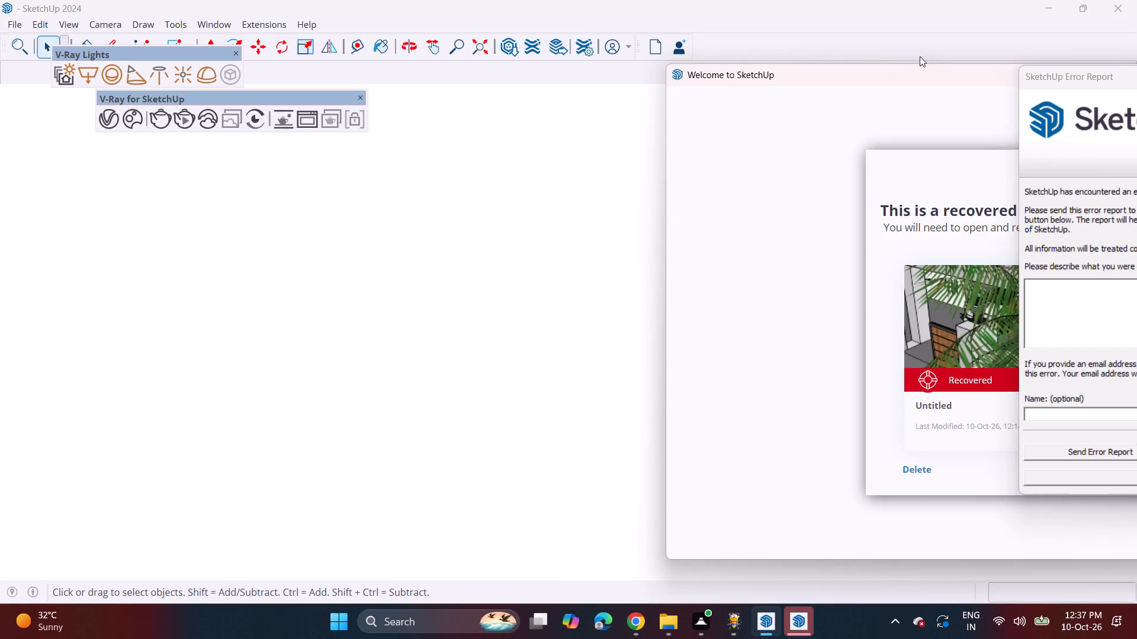
{"action": "double_click", "coordinate": [911, 76]}
{"action": "left_click_drag", "start_coordinate": [764, 78], "coordinate": [746, 83]}
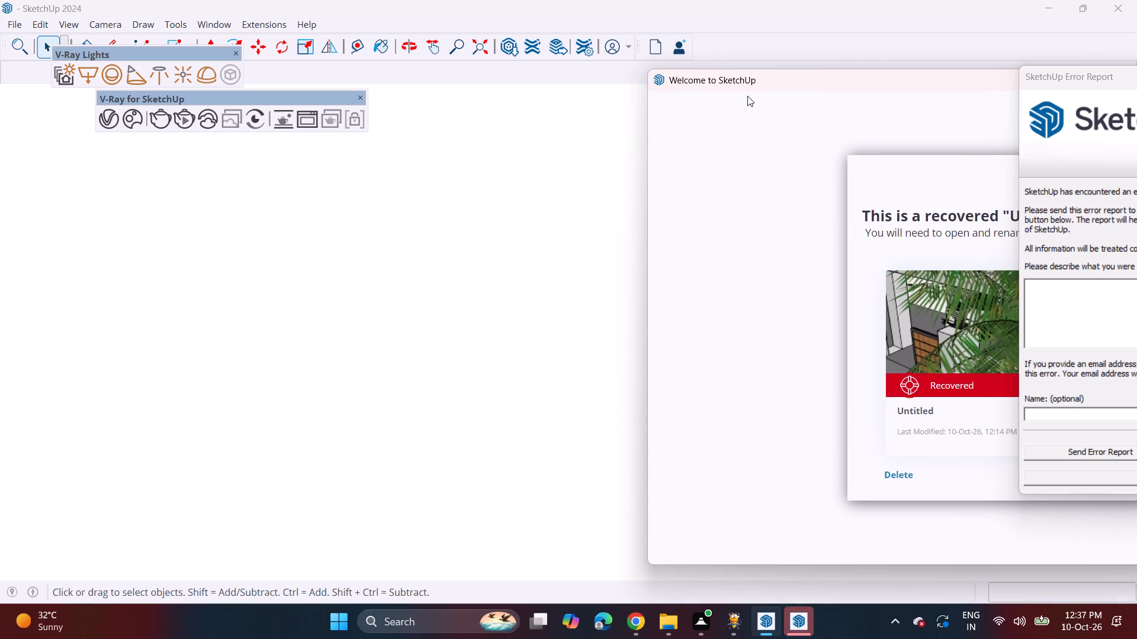
{"action": "left_click_drag", "start_coordinate": [747, 96], "coordinate": [734, 89]}
{"action": "left_click_drag", "start_coordinate": [662, 83], "coordinate": [522, 68]}
{"action": "left_click_drag", "start_coordinate": [900, 79], "coordinate": [783, 64]}
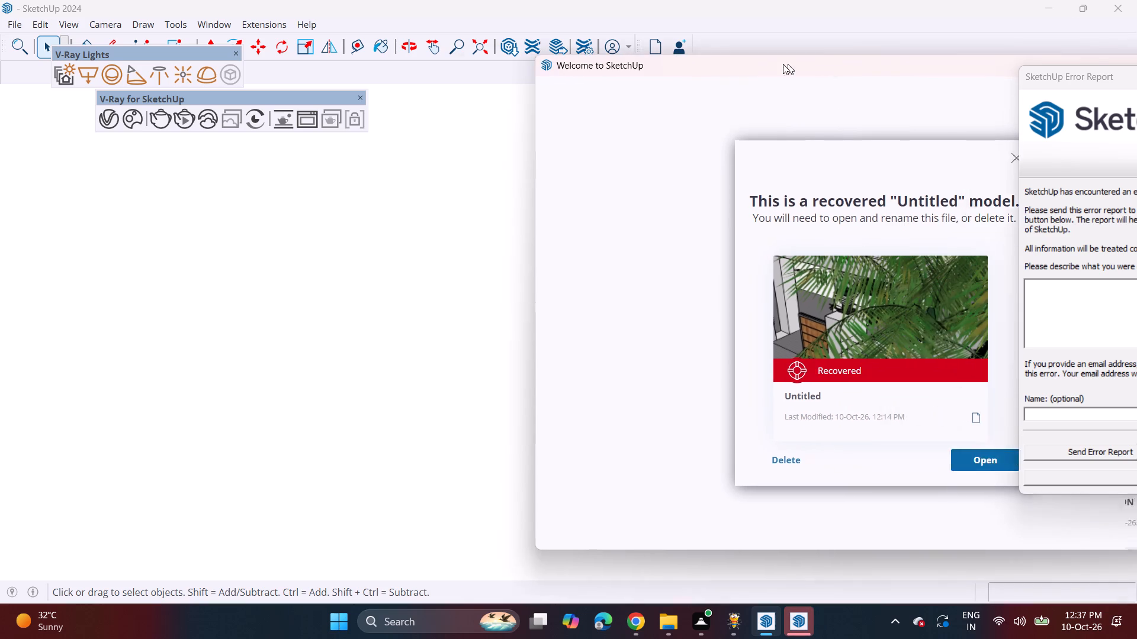
{"action": "left_click_drag", "start_coordinate": [783, 64], "coordinate": [717, 64]}
{"action": "left_click_drag", "start_coordinate": [682, 64], "coordinate": [570, 66]}
{"action": "double_click", "coordinate": [1049, 1]}
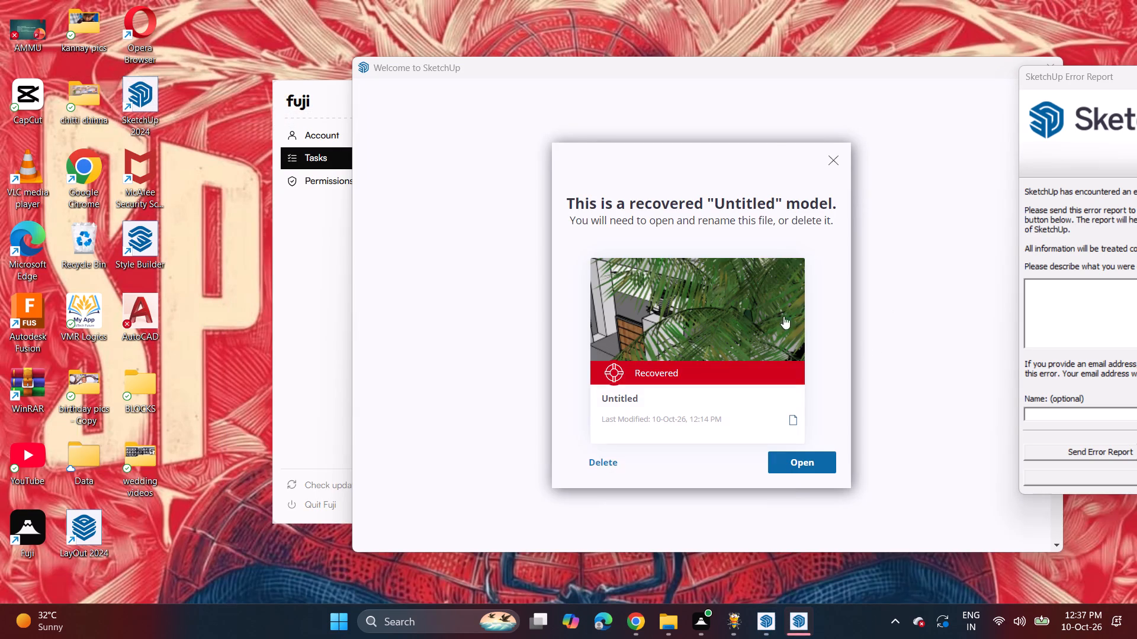
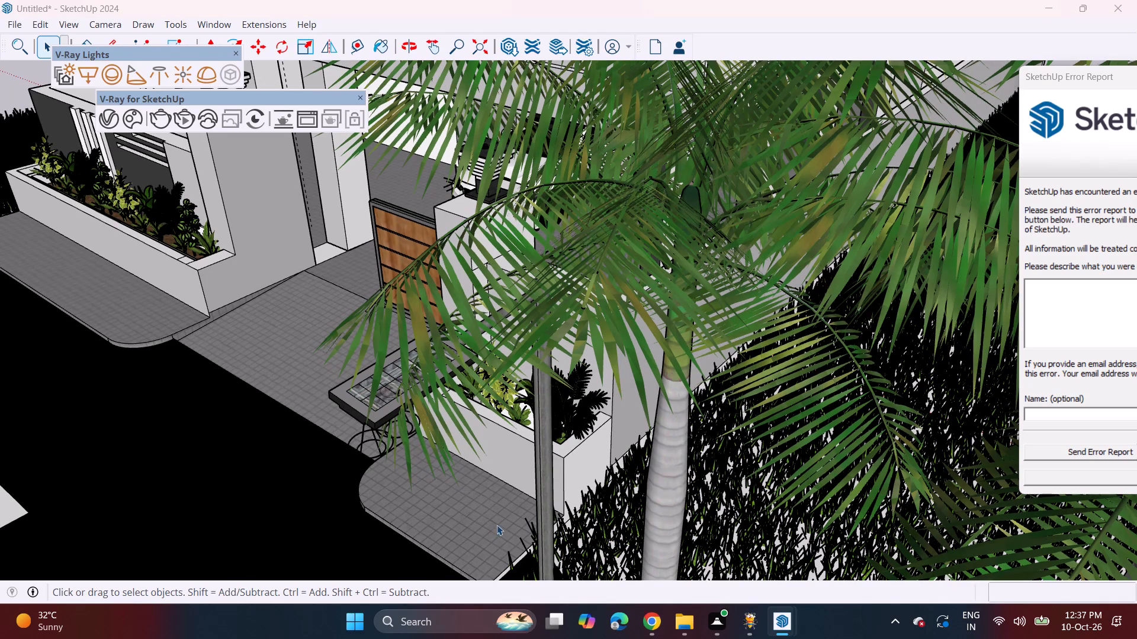
Copy the entire house plot with its road and trees about 74' 9" along the red axis, joining the original's right end.
{"action": "middle_click_drag", "start_coordinate": [451, 526], "coordinate": [606, 393]}
{"action": "scroll", "coordinate": [584, 385], "scroll_direction": "down", "scroll_amount": 12}
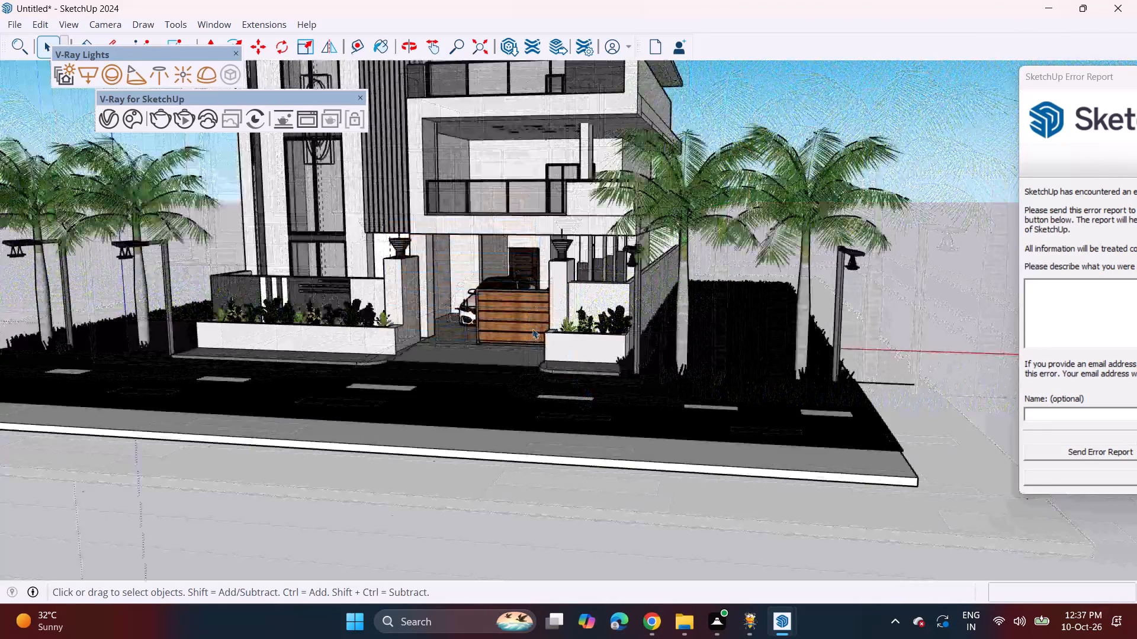
{"action": "scroll", "coordinate": [532, 328], "scroll_direction": "down", "scroll_amount": 5}
{"action": "middle_click_drag", "start_coordinate": [444, 341], "coordinate": [508, 323]}
{"action": "middle_click_drag", "start_coordinate": [512, 277], "coordinate": [505, 385]}
{"action": "scroll", "coordinate": [500, 357], "scroll_direction": "down", "scroll_amount": 3}
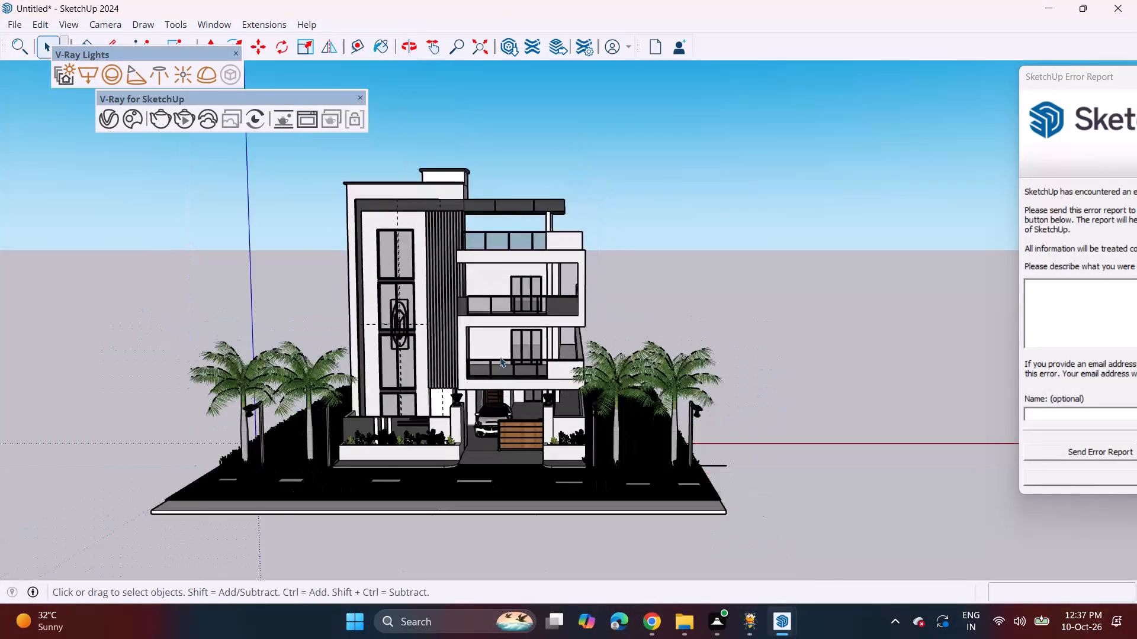
{"action": "scroll", "coordinate": [300, 239], "scroll_direction": "down", "scroll_amount": 2}
{"action": "middle_click_drag", "start_coordinate": [318, 270], "coordinate": [377, 292], "text": "shift"}
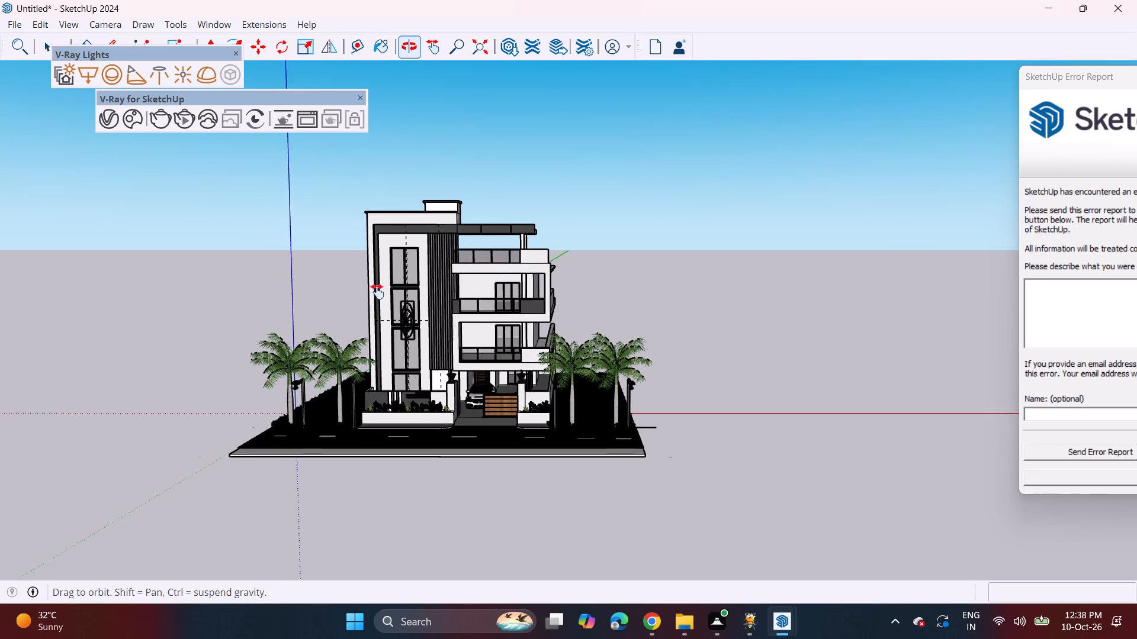
{"action": "middle_click_drag", "start_coordinate": [377, 292], "coordinate": [377, 280], "text": "shift"}
{"action": "left_click_drag", "start_coordinate": [280, 190], "coordinate": [268, 261]}
{"action": "left_click_drag", "start_coordinate": [266, 269], "coordinate": [261, 325]}
{"action": "left_click_drag", "start_coordinate": [277, 375], "coordinate": [276, 385]}
{"action": "left_click_drag", "start_coordinate": [261, 422], "coordinate": [213, 357]}
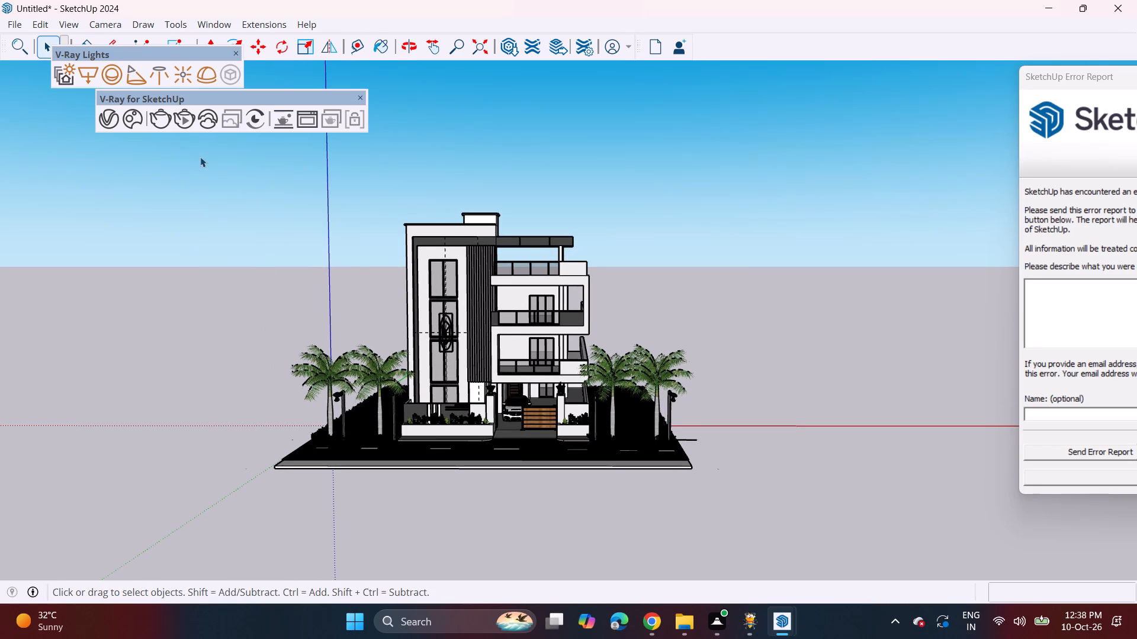
{"action": "left_click_drag", "start_coordinate": [200, 154], "coordinate": [749, 532]}
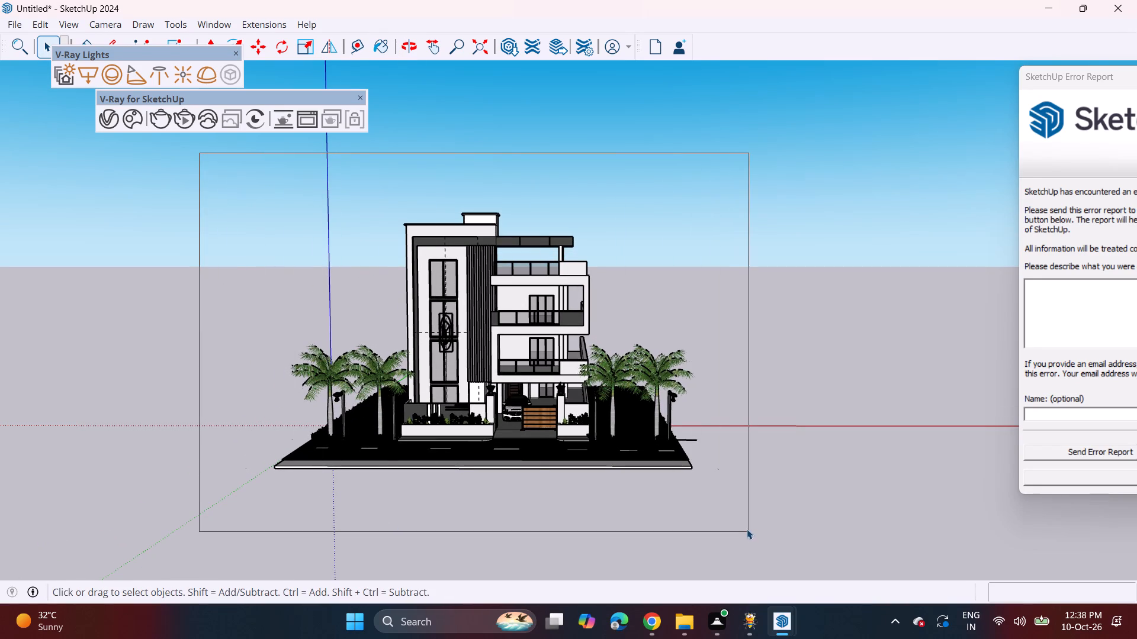
{"action": "scroll", "coordinate": [364, 443], "scroll_direction": "up", "scroll_amount": 8}
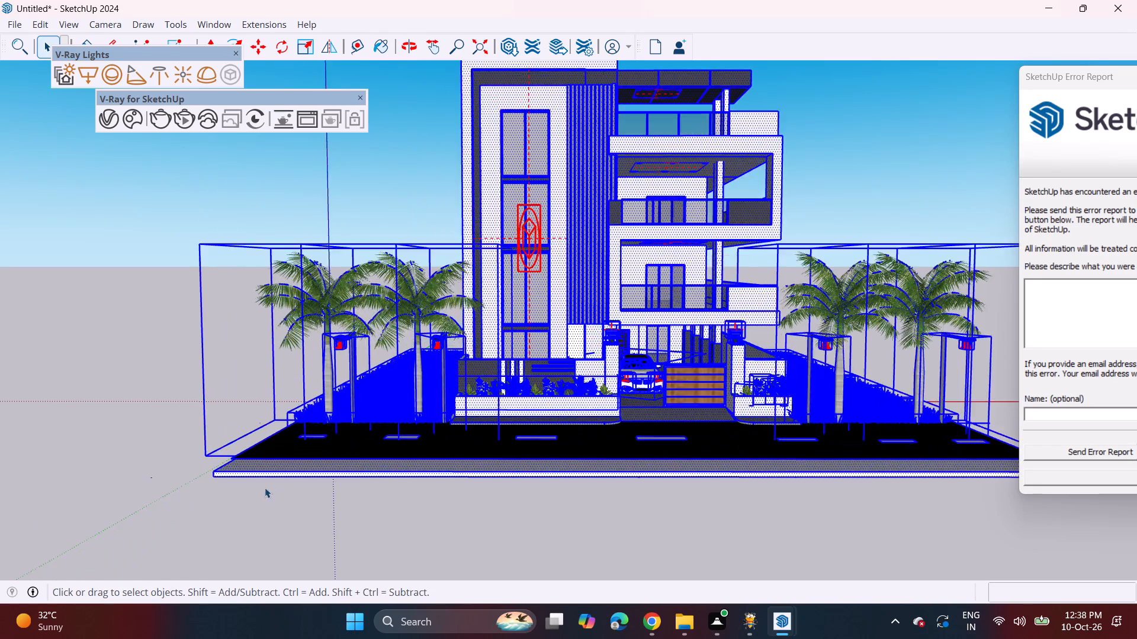
{"action": "scroll", "coordinate": [249, 487], "scroll_direction": "up", "scroll_amount": 9}
{"action": "key", "text": "m"}
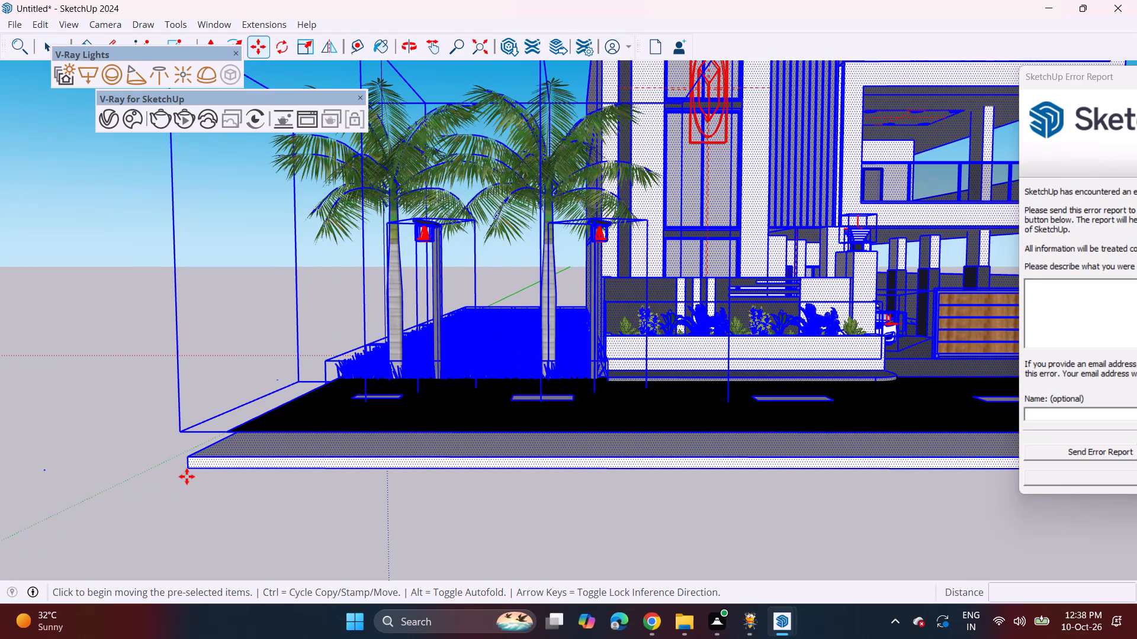
{"action": "scroll", "coordinate": [187, 475], "scroll_direction": "up", "scroll_amount": 4}
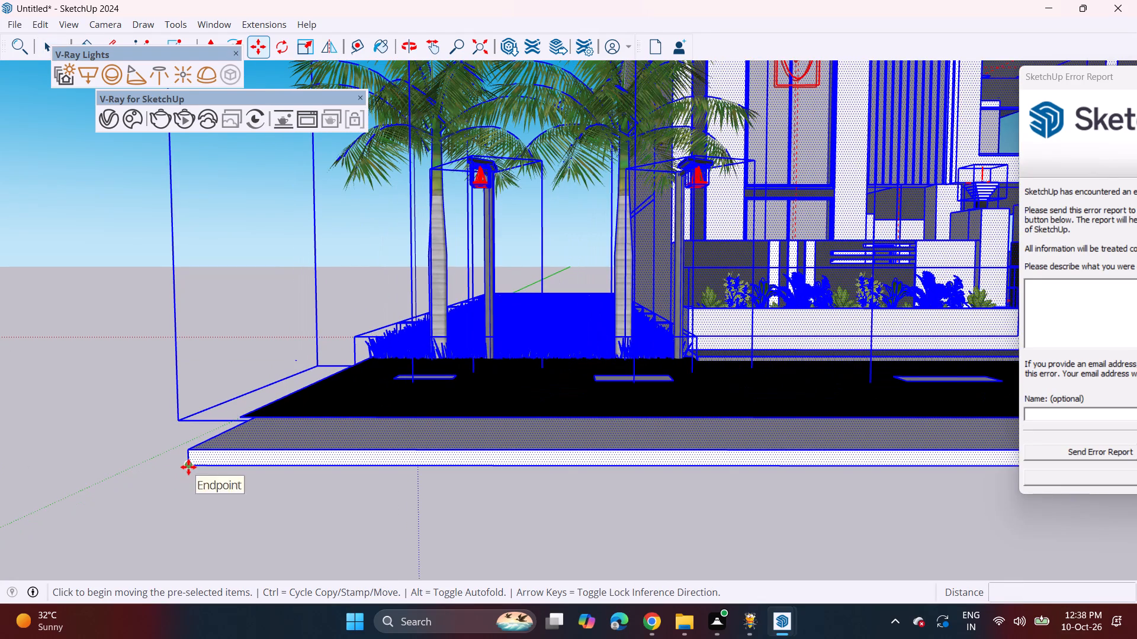
{"action": "left_click", "coordinate": [188, 467]}
{"action": "scroll", "coordinate": [250, 477], "scroll_direction": "down", "scroll_amount": 5}
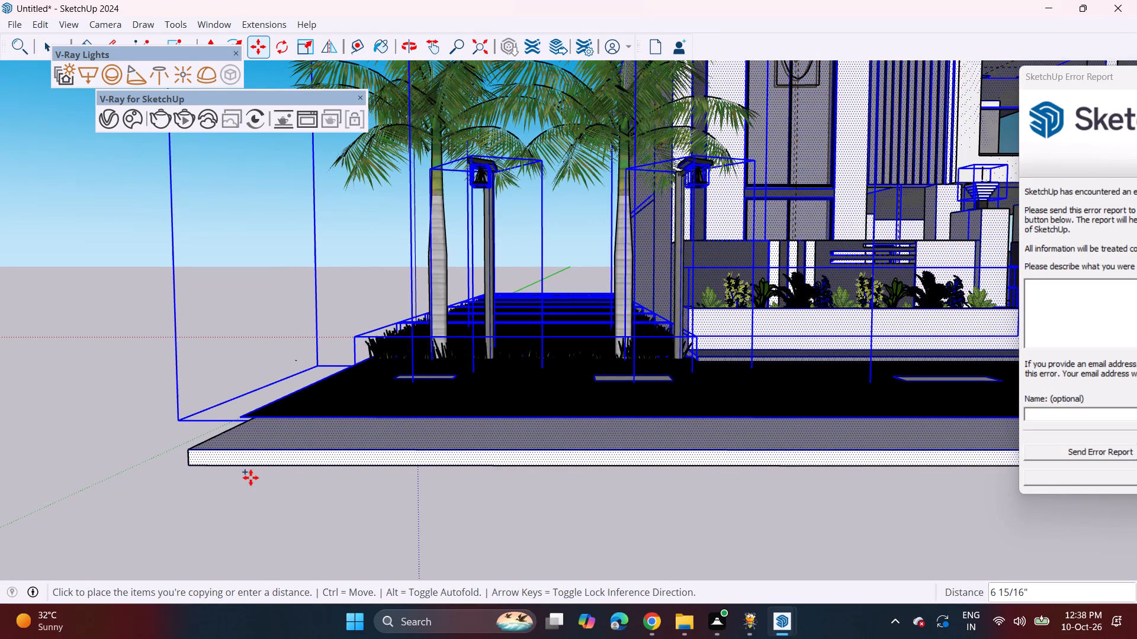
{"action": "scroll", "coordinate": [250, 477], "scroll_direction": "down", "scroll_amount": 4}
{"action": "scroll", "coordinate": [250, 477], "scroll_direction": "down", "scroll_amount": 20}
{"action": "scroll", "coordinate": [250, 477], "scroll_direction": "down", "scroll_amount": 6}
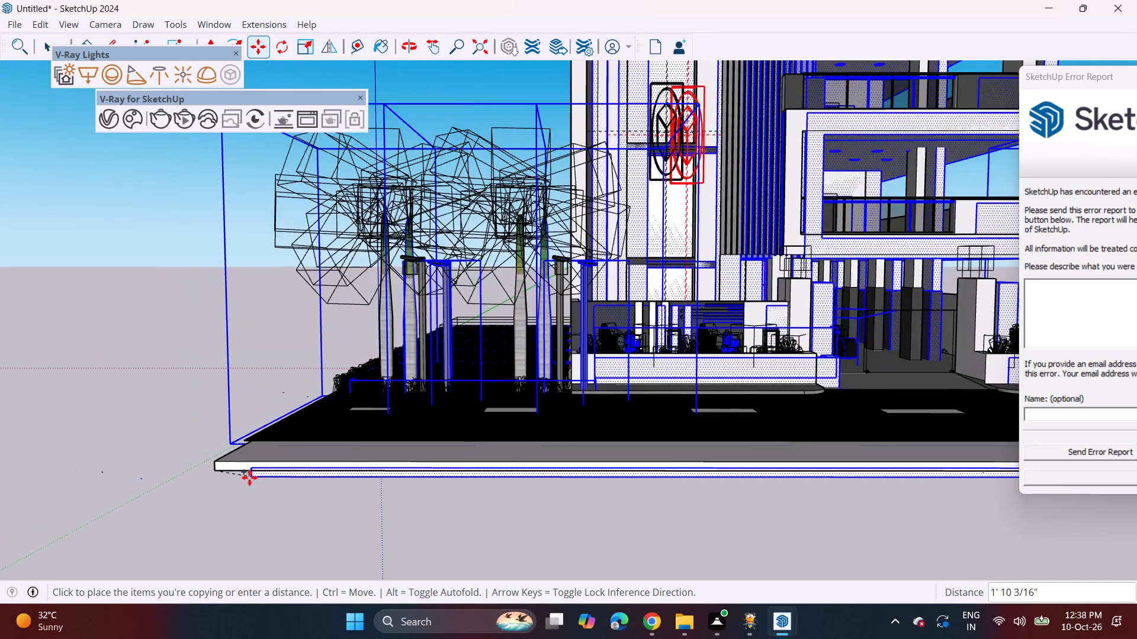
{"action": "scroll", "coordinate": [249, 477], "scroll_direction": "down", "scroll_amount": 20}
{"action": "scroll", "coordinate": [249, 477], "scroll_direction": "down", "scroll_amount": 13}
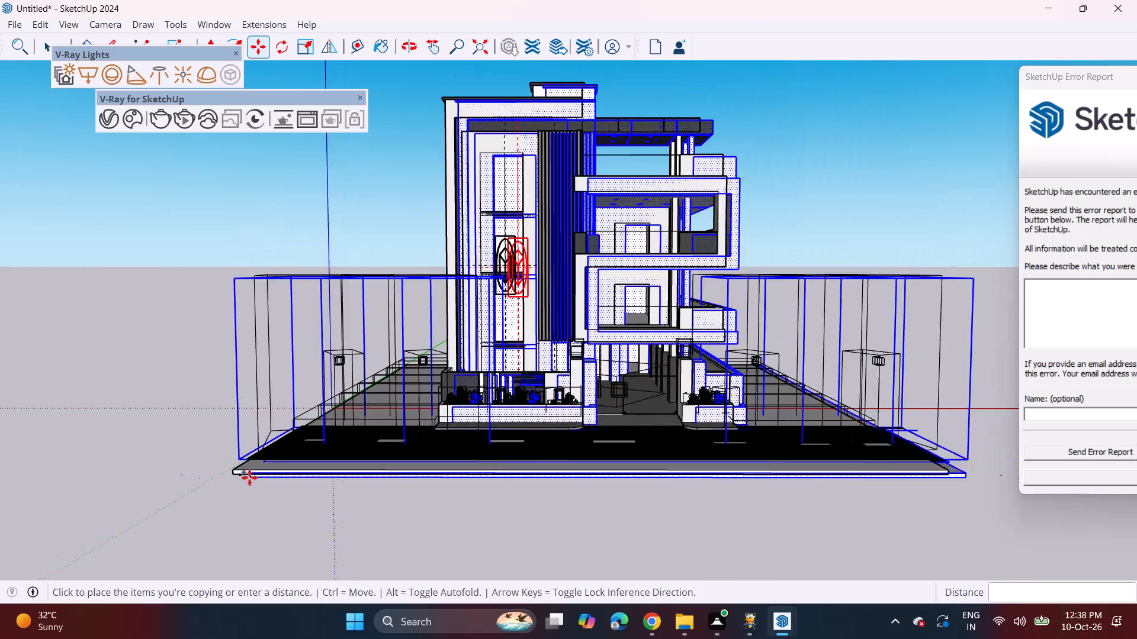
{"action": "scroll", "coordinate": [249, 477], "scroll_direction": "down", "scroll_amount": 13}
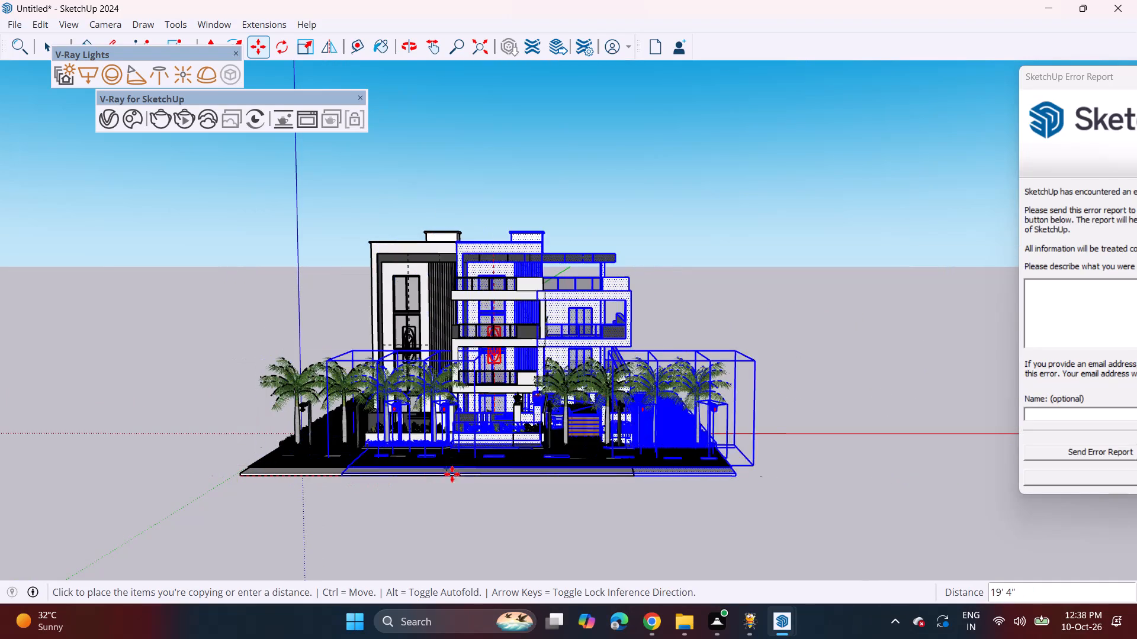
{"action": "scroll", "coordinate": [628, 476], "scroll_direction": "up", "scroll_amount": 15}
{"action": "scroll", "coordinate": [628, 476], "scroll_direction": "up", "scroll_amount": 11}
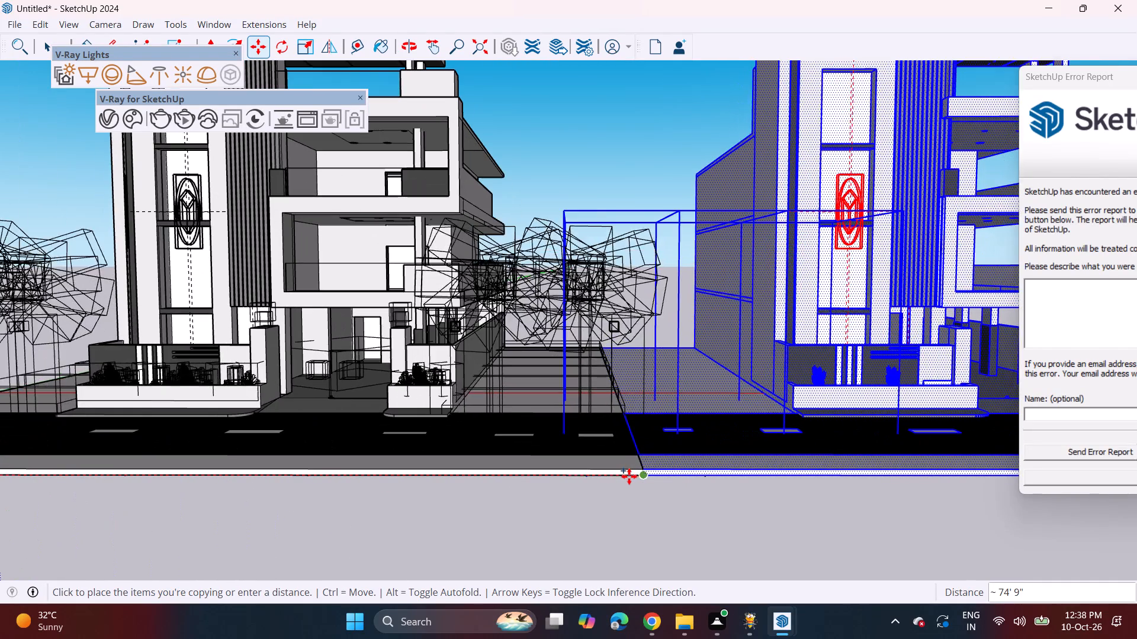
{"action": "left_click", "coordinate": [643, 477]}
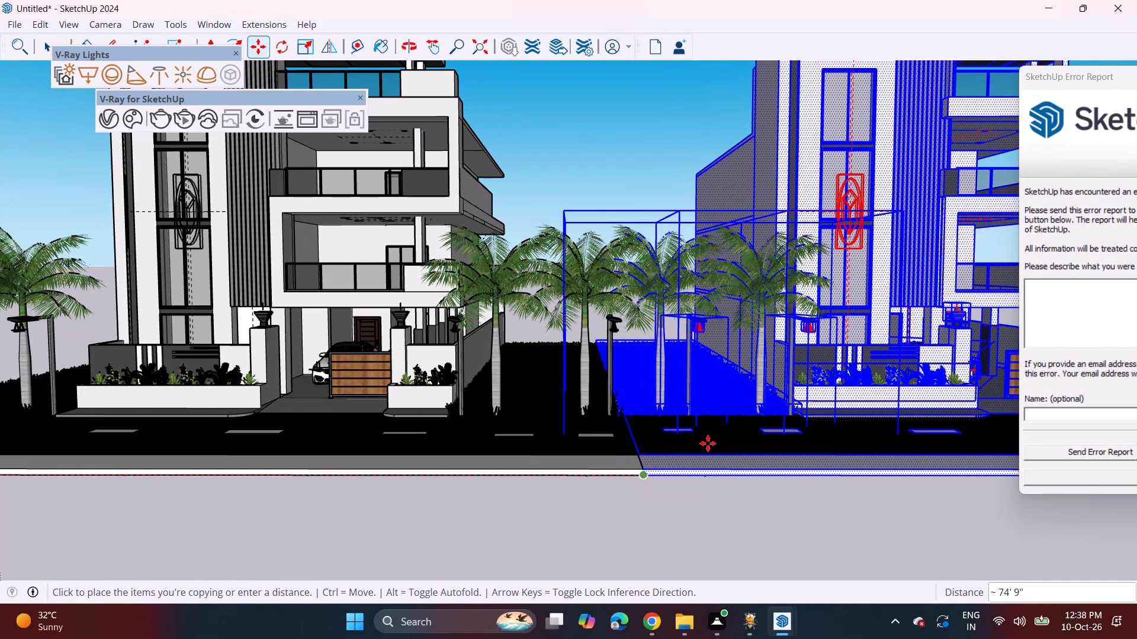
Copy the new right-hand house plot about 149' 6" back along the red axis, joining the original plot's left end, and clear the selection.
{"action": "scroll", "coordinate": [610, 406], "scroll_direction": "down", "scroll_amount": 7}
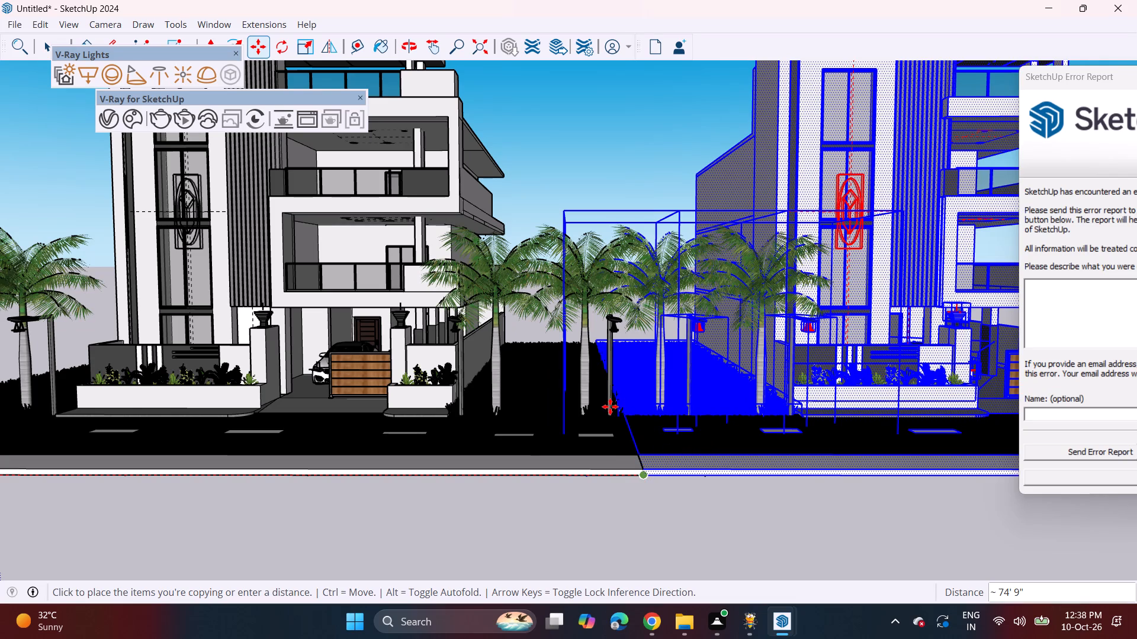
{"action": "scroll", "coordinate": [610, 406], "scroll_direction": "down", "scroll_amount": 18}
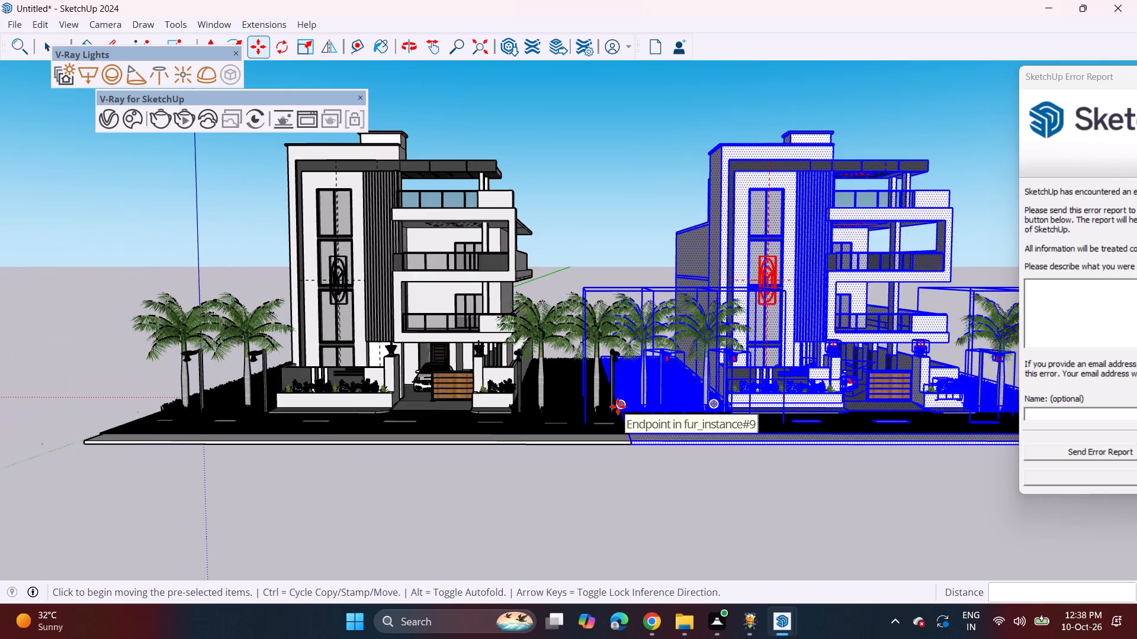
{"action": "scroll", "coordinate": [618, 406], "scroll_direction": "down", "scroll_amount": 3}
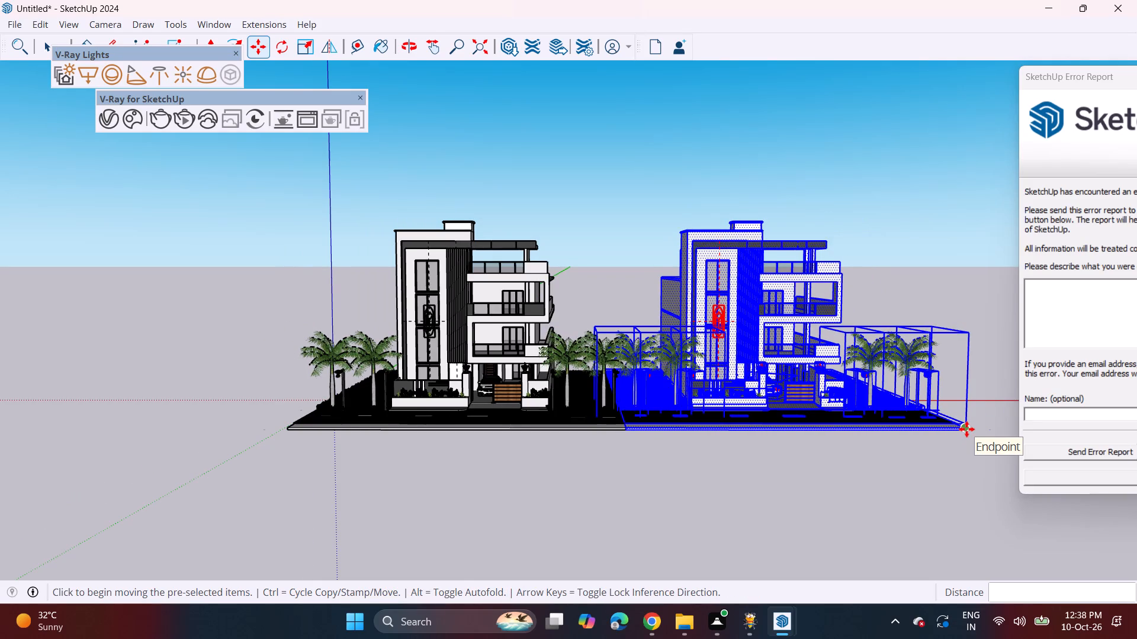
{"action": "left_click", "coordinate": [966, 429]}
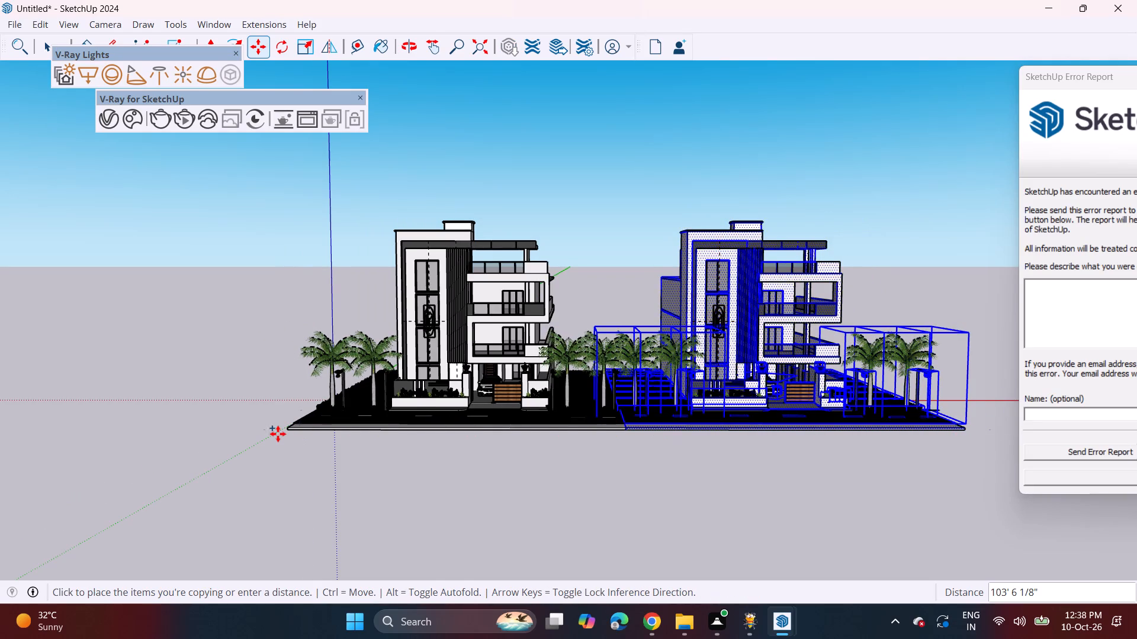
{"action": "scroll", "coordinate": [283, 433], "scroll_direction": "up", "scroll_amount": 4}
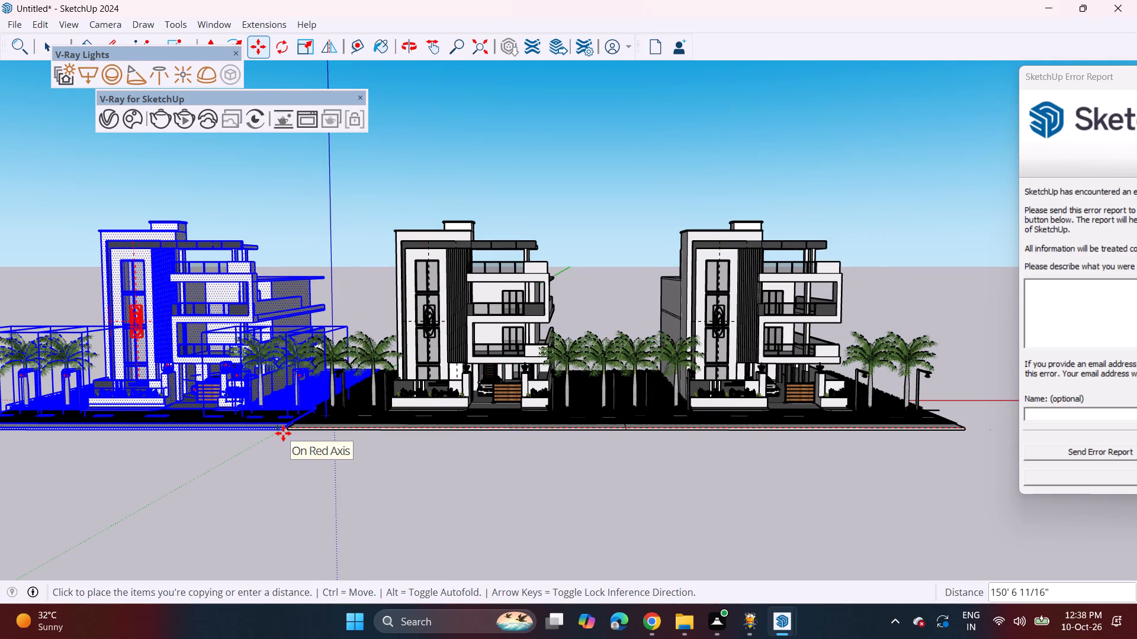
{"action": "scroll", "coordinate": [283, 433], "scroll_direction": "up", "scroll_amount": 18}
{"action": "scroll", "coordinate": [288, 427], "scroll_direction": "up", "scroll_amount": 14}
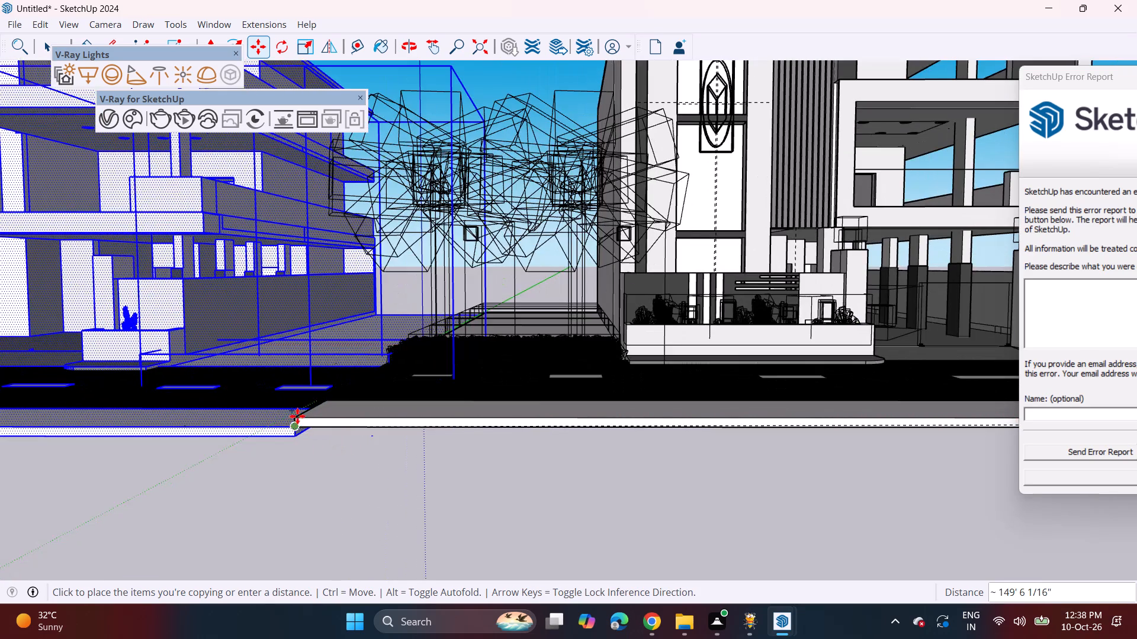
{"action": "left_click", "coordinate": [294, 420]}
{"action": "scroll", "coordinate": [384, 389], "scroll_direction": "down", "scroll_amount": 8}
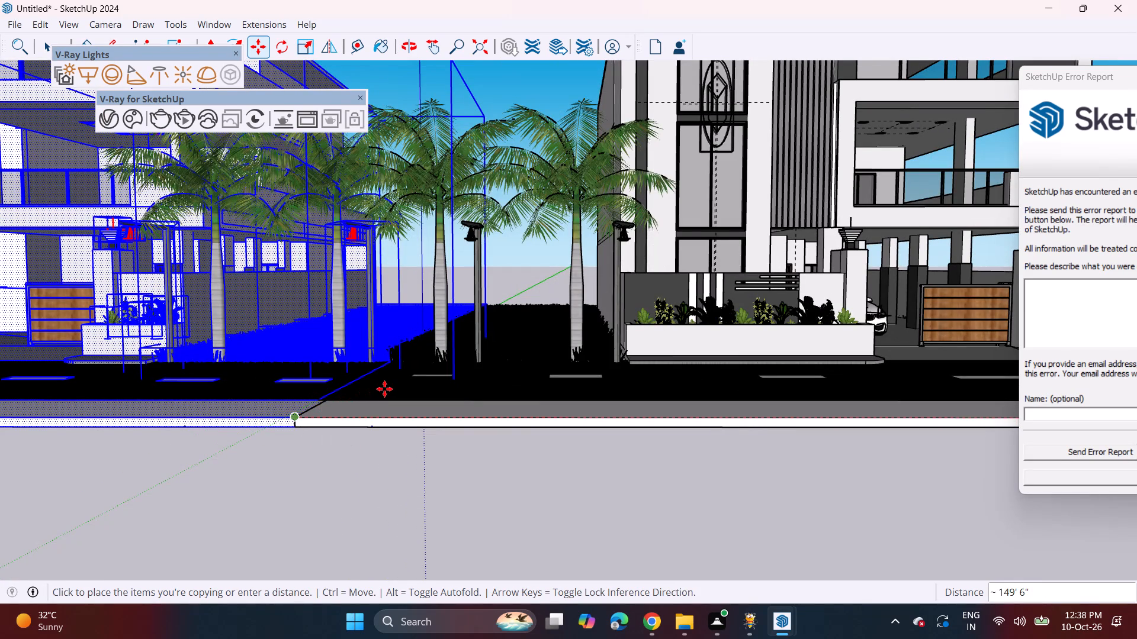
{"action": "scroll", "coordinate": [384, 389], "scroll_direction": "down", "scroll_amount": 2}
{"action": "scroll", "coordinate": [444, 367], "scroll_direction": "down", "scroll_amount": 11}
{"action": "key", "text": "space"}
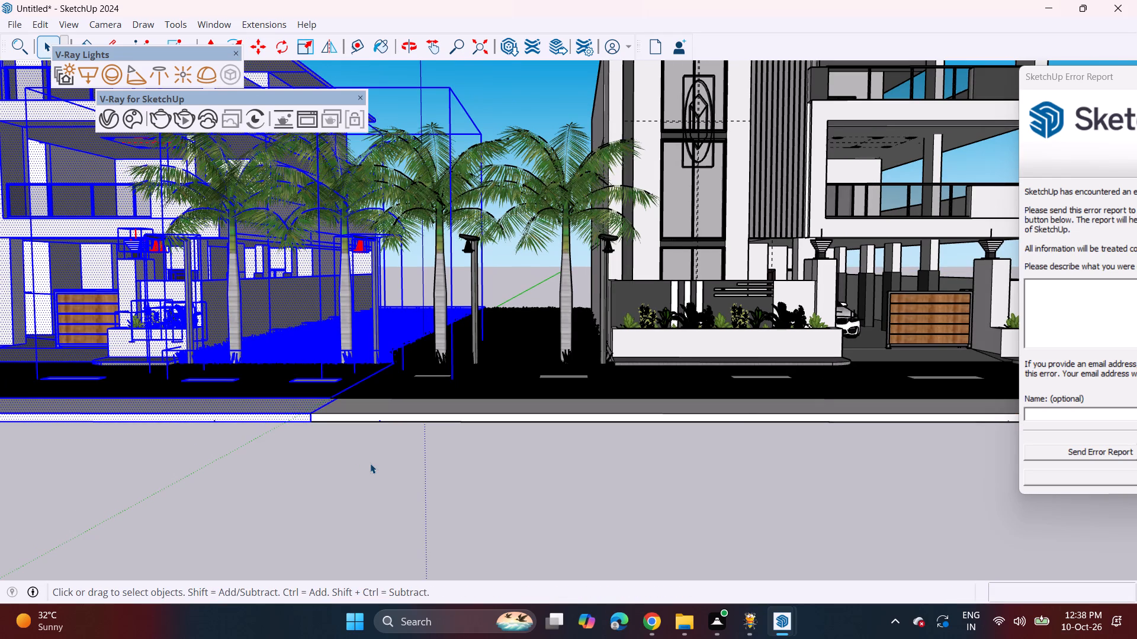
{"action": "left_click", "coordinate": [586, 503]}
Examine the row of houses from the street, with the middle house's front elevation centred between its neighbours.
{"action": "middle_click_drag", "start_coordinate": [773, 300], "coordinate": [573, 391]}
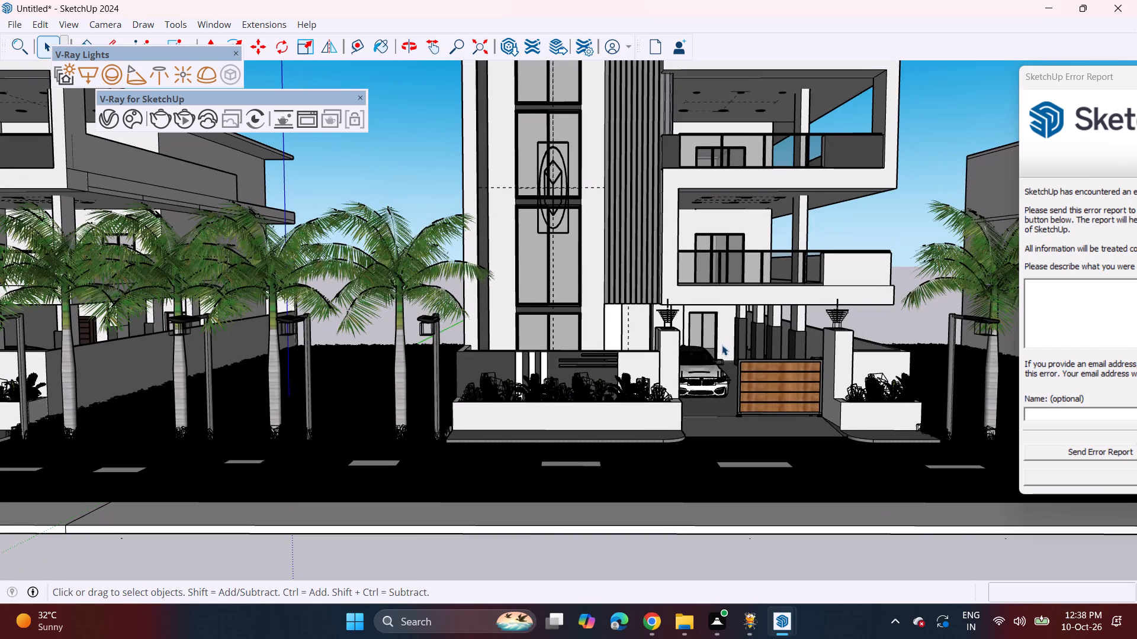
{"action": "middle_click_drag", "start_coordinate": [722, 345], "coordinate": [680, 375]}
{"action": "middle_click_drag", "start_coordinate": [663, 391], "coordinate": [659, 373]}
{"action": "middle_click_drag", "start_coordinate": [659, 352], "coordinate": [655, 388]}
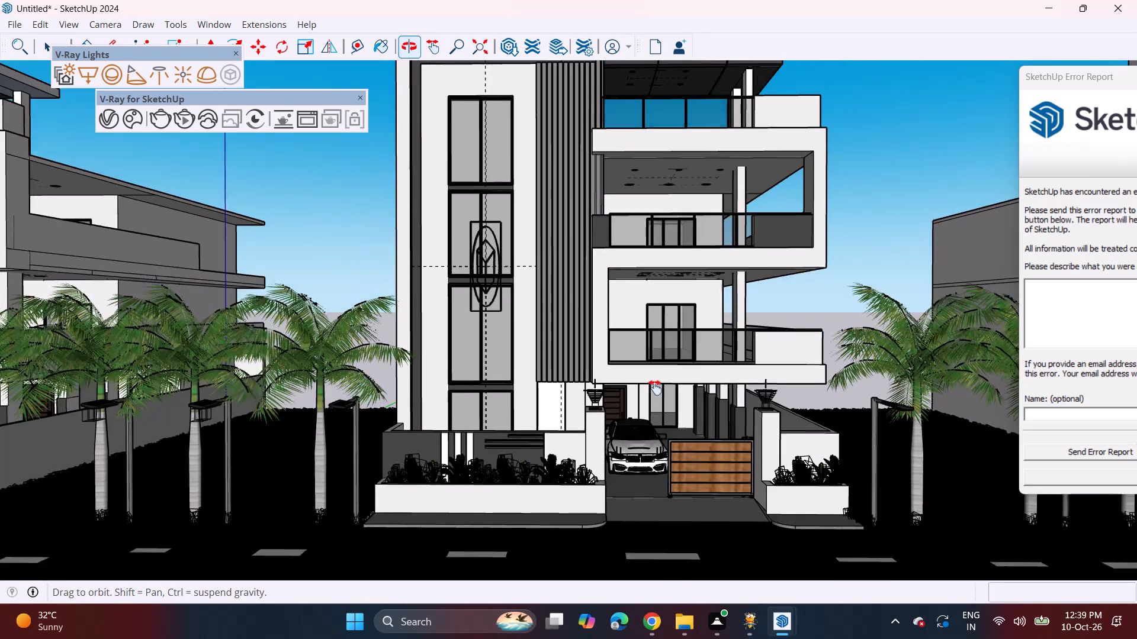
{"action": "middle_click_drag", "start_coordinate": [655, 388], "coordinate": [654, 385]}
{"action": "scroll", "coordinate": [653, 384], "scroll_direction": "down", "scroll_amount": 2}
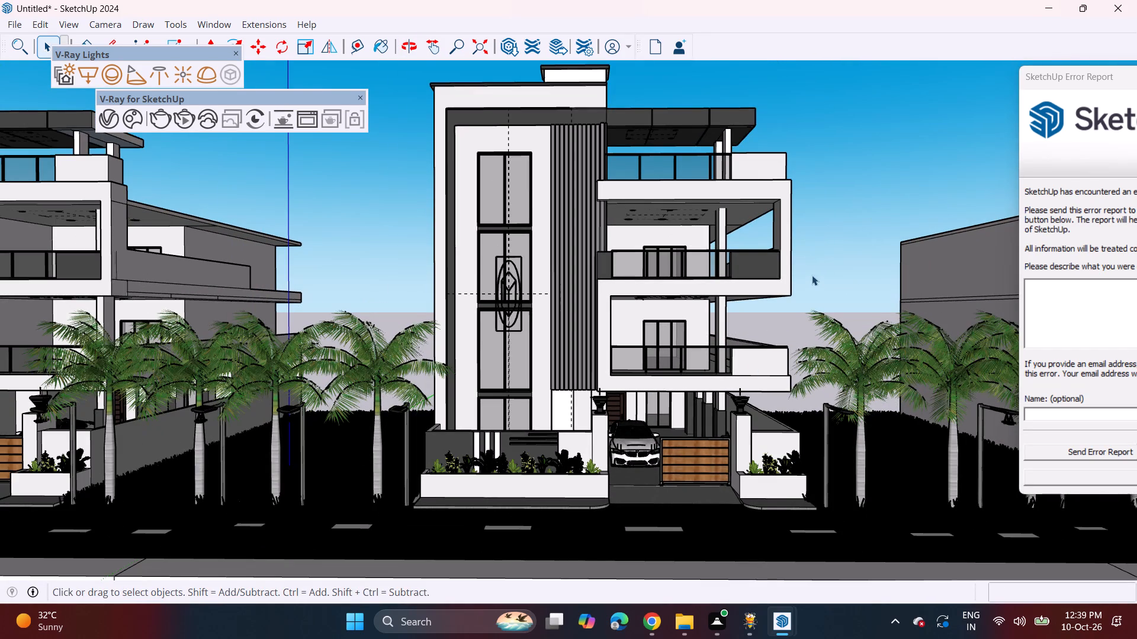
{"action": "middle_click_drag", "start_coordinate": [804, 302], "coordinate": [795, 299]}
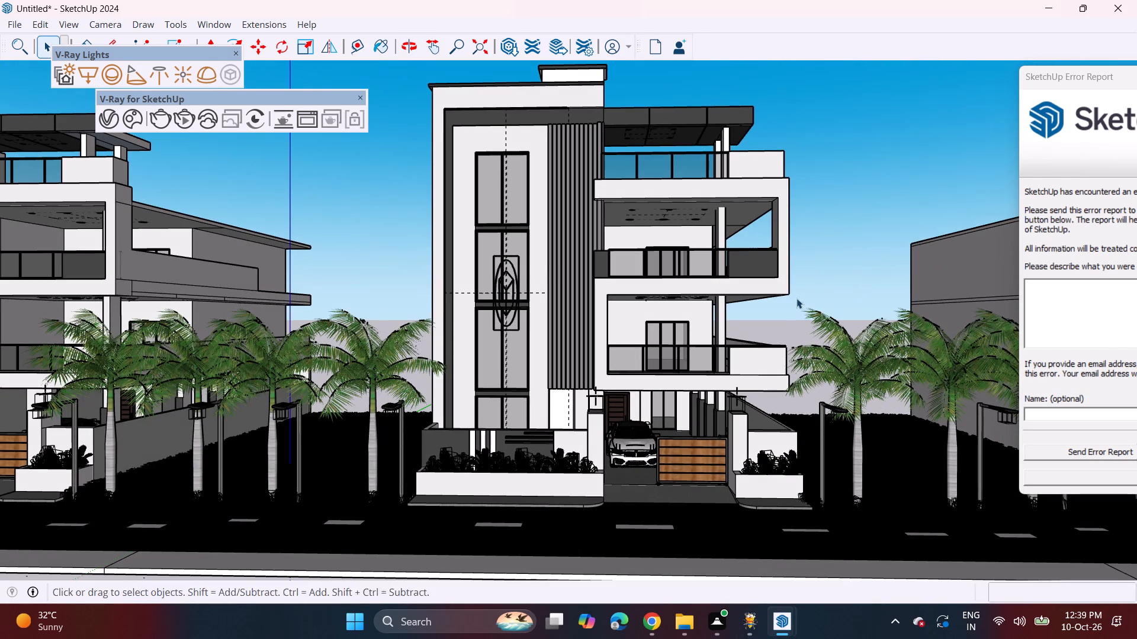
{"action": "middle_click_drag", "start_coordinate": [796, 298], "coordinate": [754, 293], "text": "shift"}
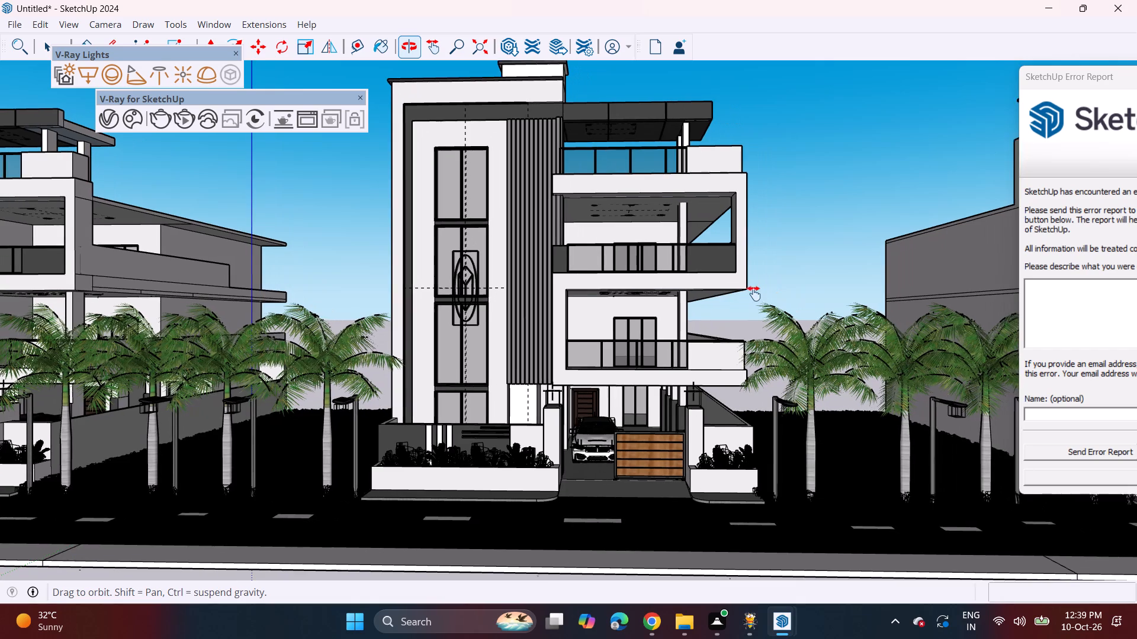
{"action": "middle_click_drag", "start_coordinate": [754, 293], "coordinate": [764, 299], "text": "shift"}
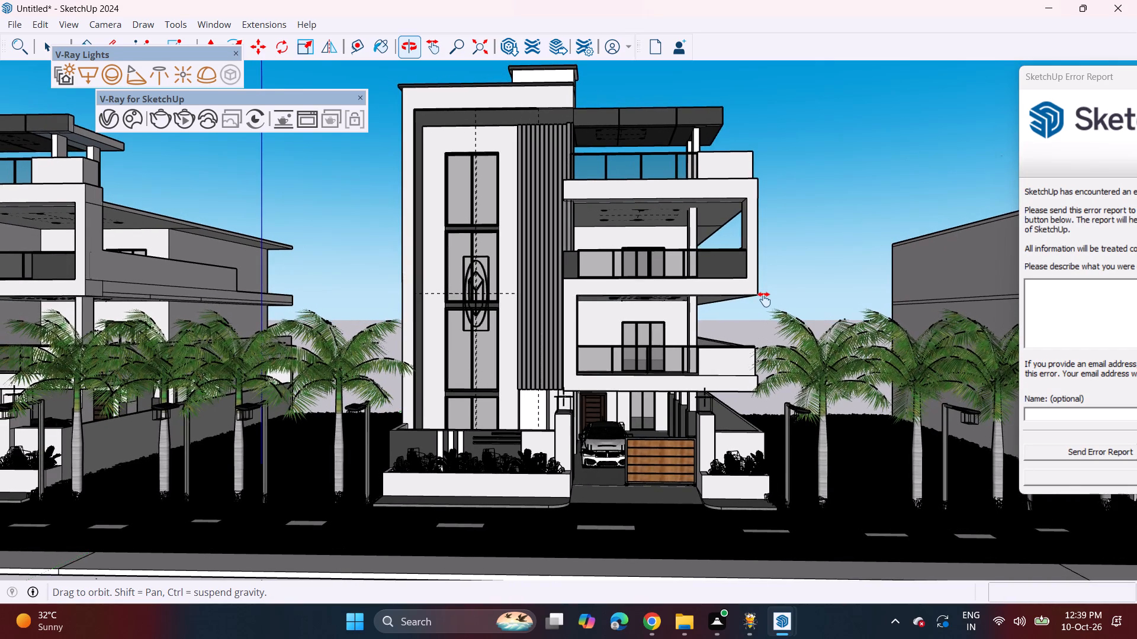
{"action": "middle_click_drag", "start_coordinate": [764, 299], "coordinate": [764, 304], "text": "shift"}
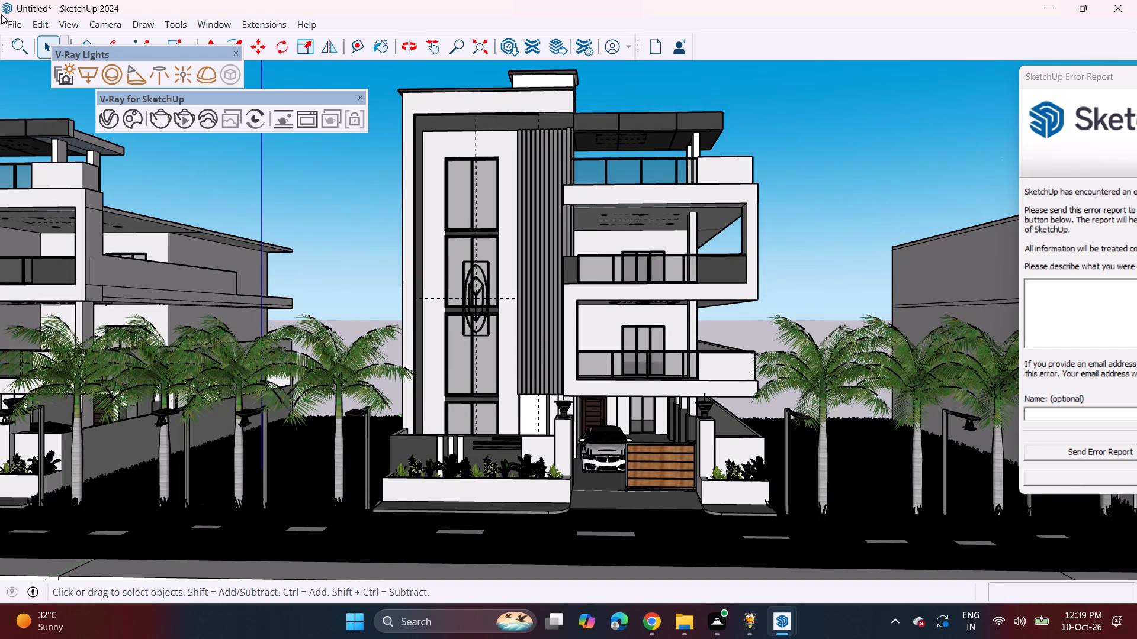
Save the model in the Documents folder as a SketchUp model named 2BHK ELEVATION.
{"action": "double_click", "coordinate": [7, 21]}
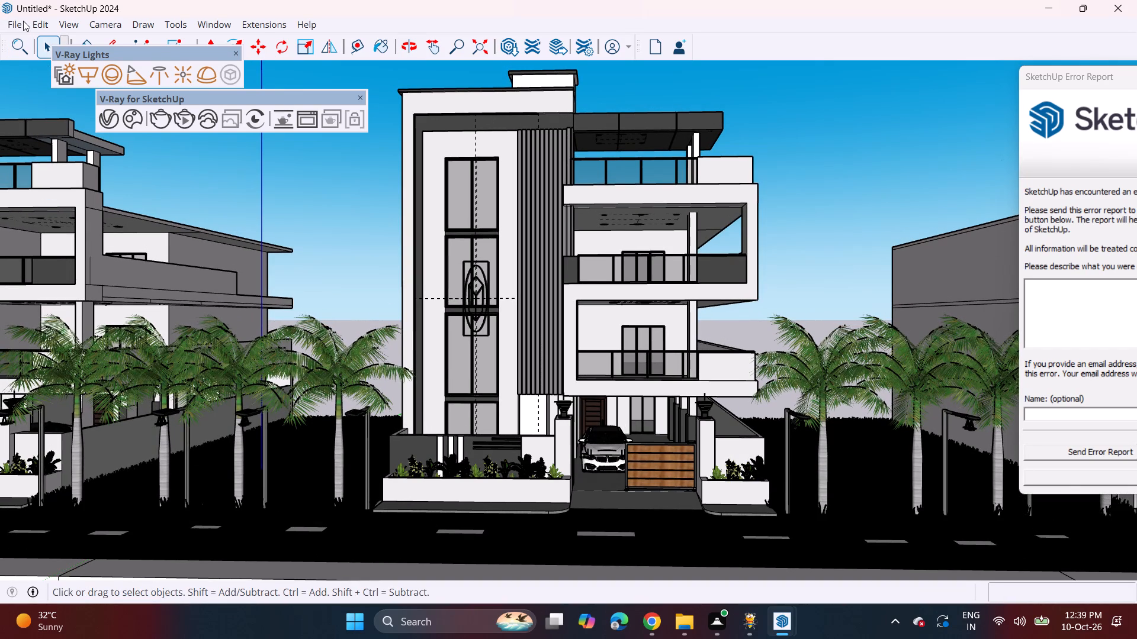
{"action": "left_click", "coordinate": [23, 21]}
{"action": "left_click", "coordinate": [65, 117]}
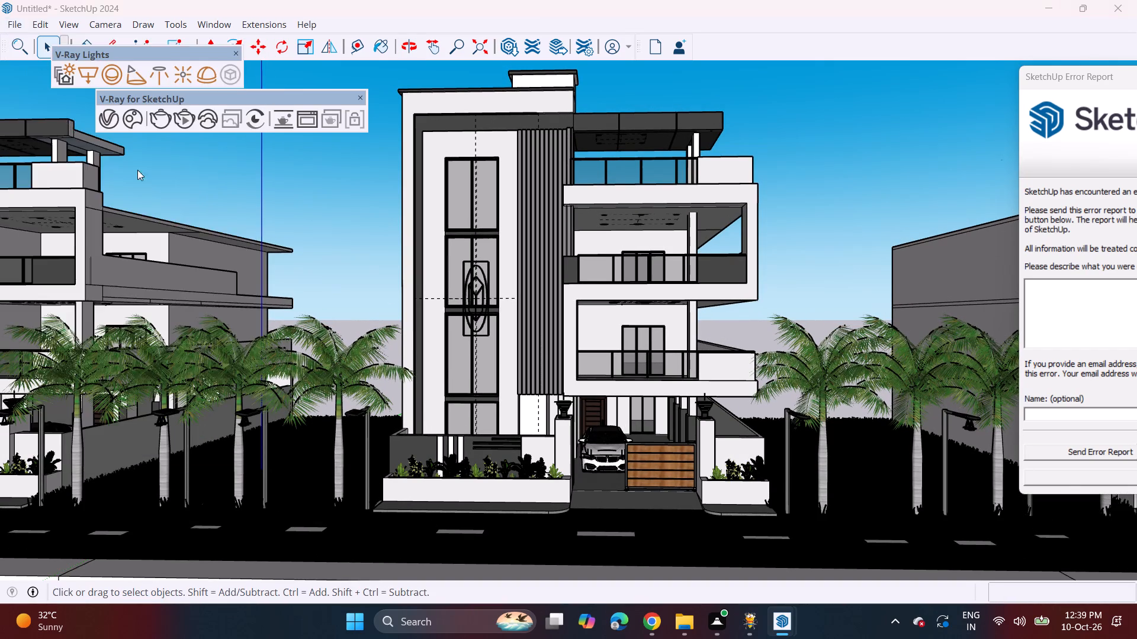
{"action": "key", "text": "BackSpace"}
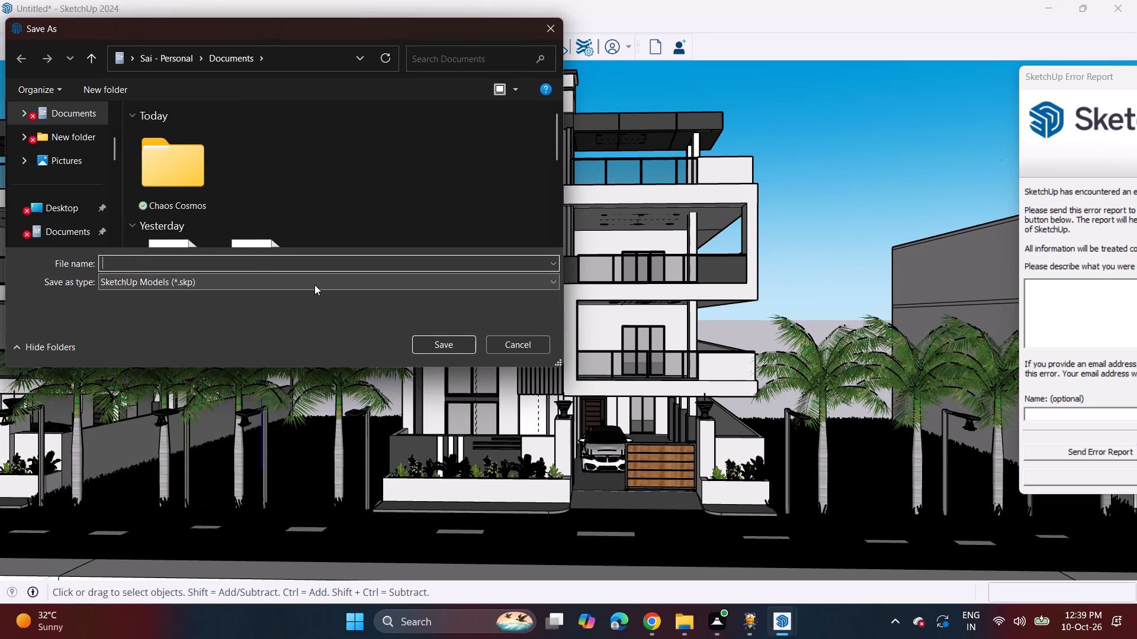
{"action": "key", "text": "s"}
{"action": "key", "text": "BackSpace"}
{"action": "type", "text": "2BHK ELEVATIOM"}
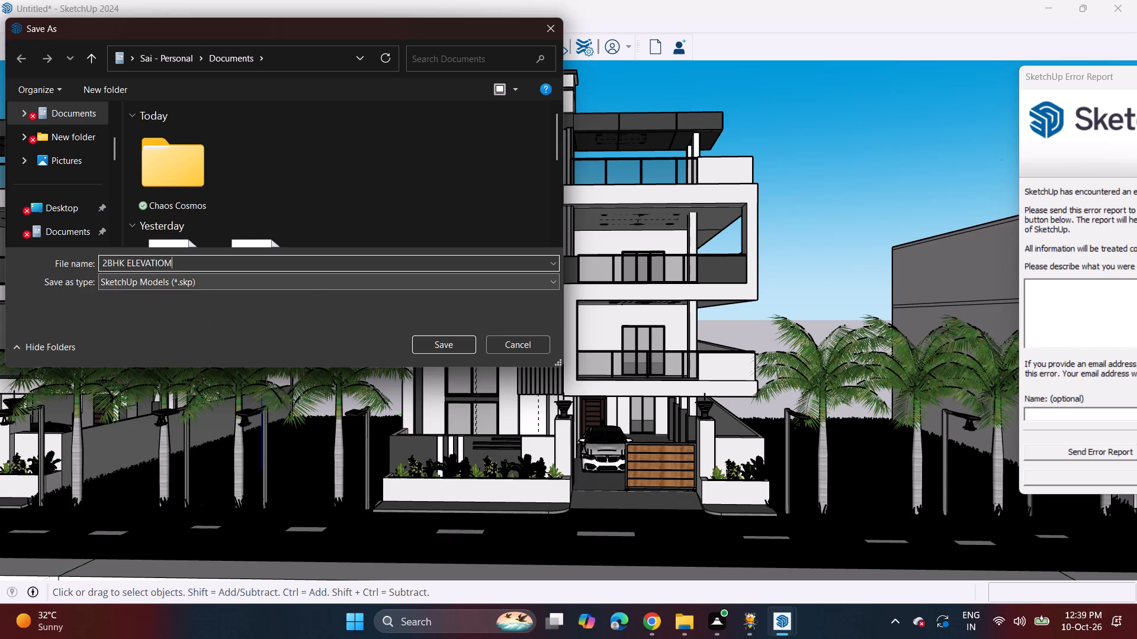
{"action": "key", "text": "BackSpace"}
{"action": "key", "text": "n"}
{"action": "left_click", "coordinate": [429, 350]}
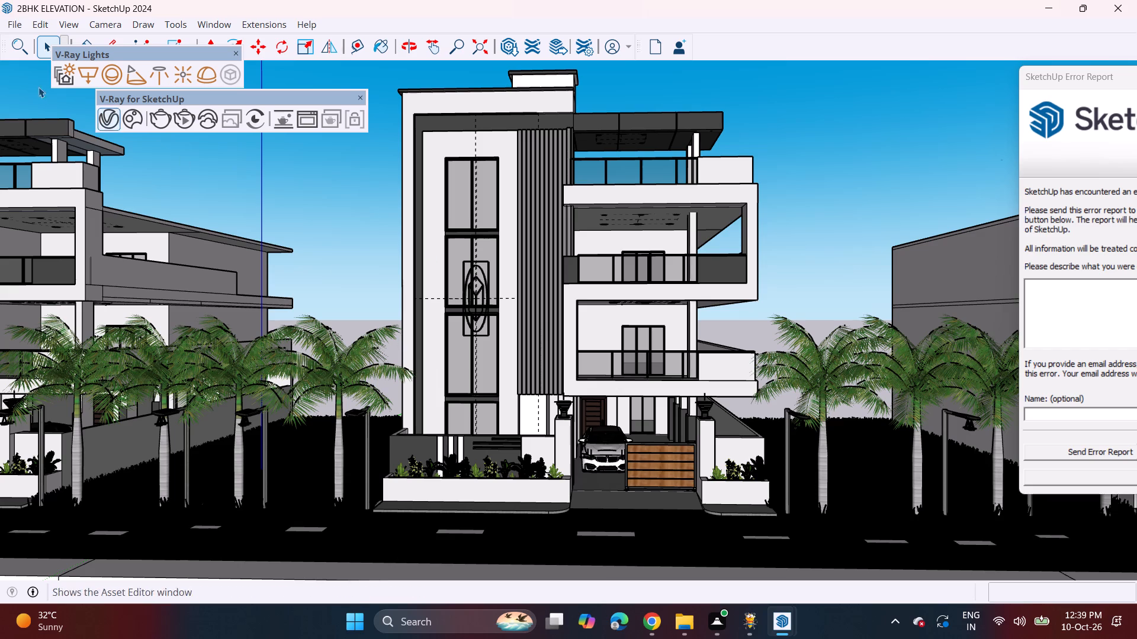
Bring up the V-Ray Asset Editor and place a dome light on the dark ground behind the palms, beside the middle house.
{"action": "left_click", "coordinate": [103, 119]}
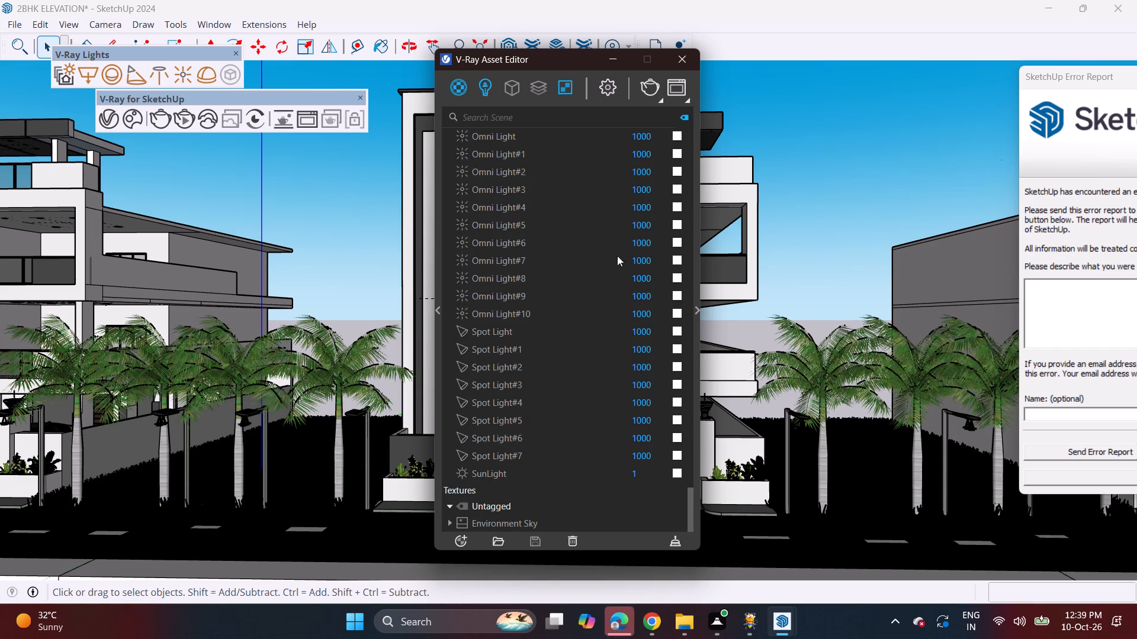
{"action": "scroll", "coordinate": [548, 214], "scroll_direction": "up", "scroll_amount": 3}
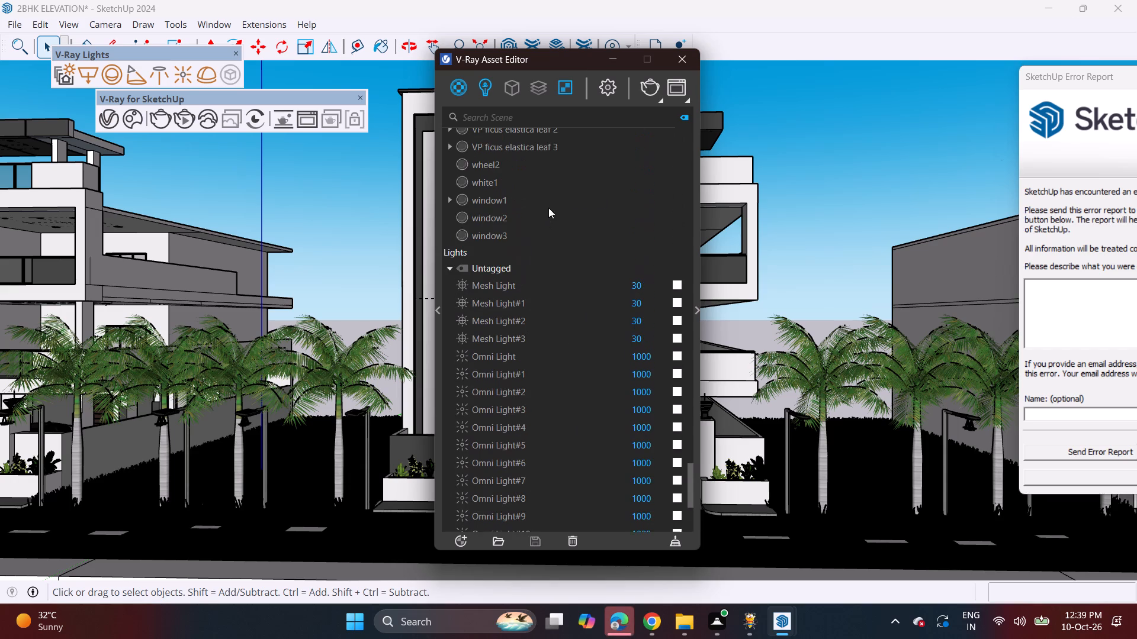
{"action": "left_click", "coordinate": [203, 73]}
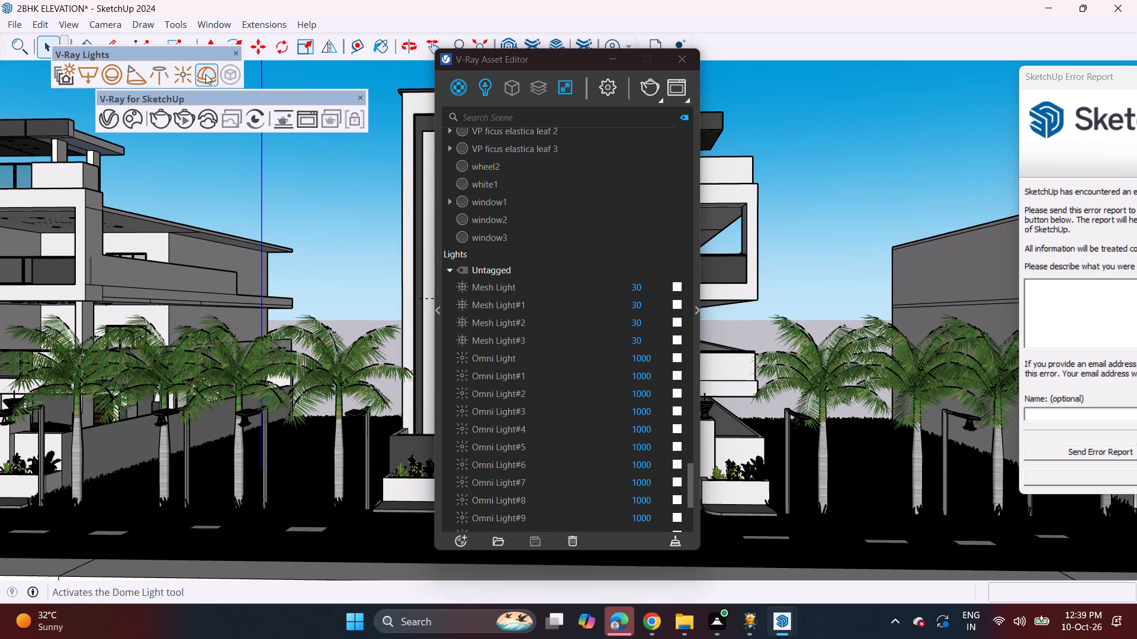
{"action": "left_click", "coordinate": [847, 443]}
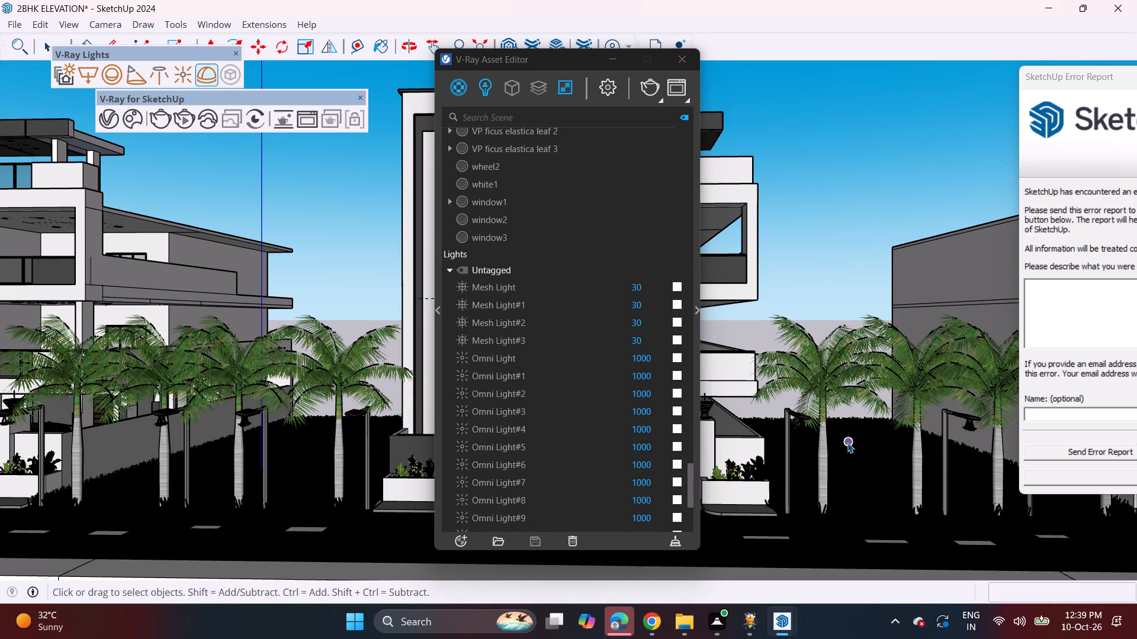
{"action": "left_click", "coordinate": [851, 444]}
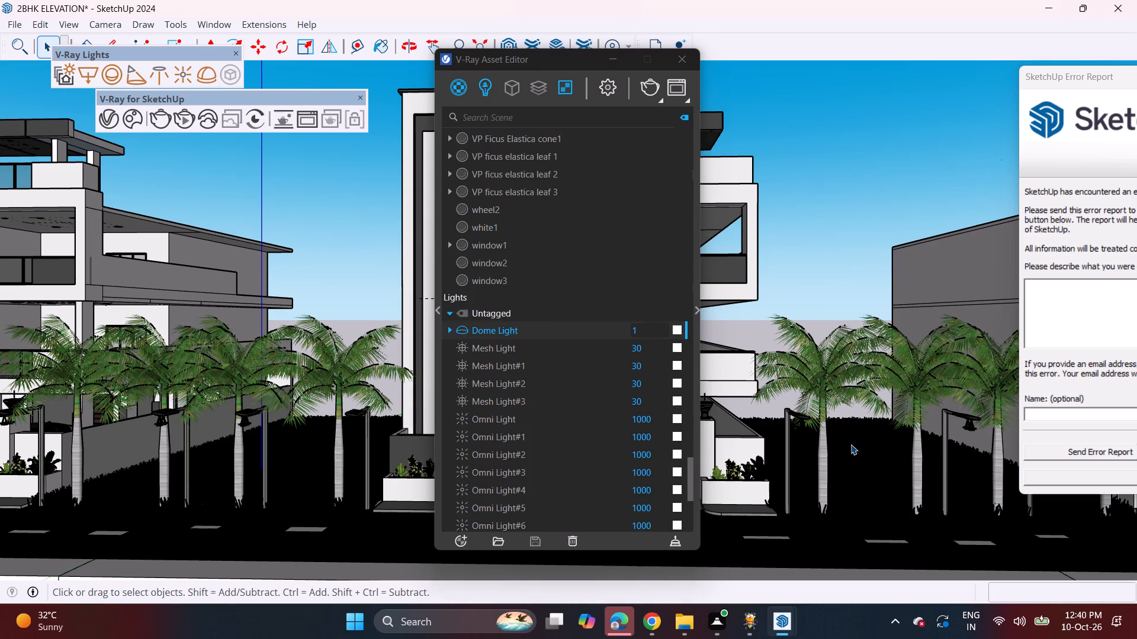
Replace the dome light's HDR texture with the golden_gate_hills_4k.exr bitmap from the Downloads folder and return to the light's parameters.
{"action": "left_click", "coordinate": [561, 329]}
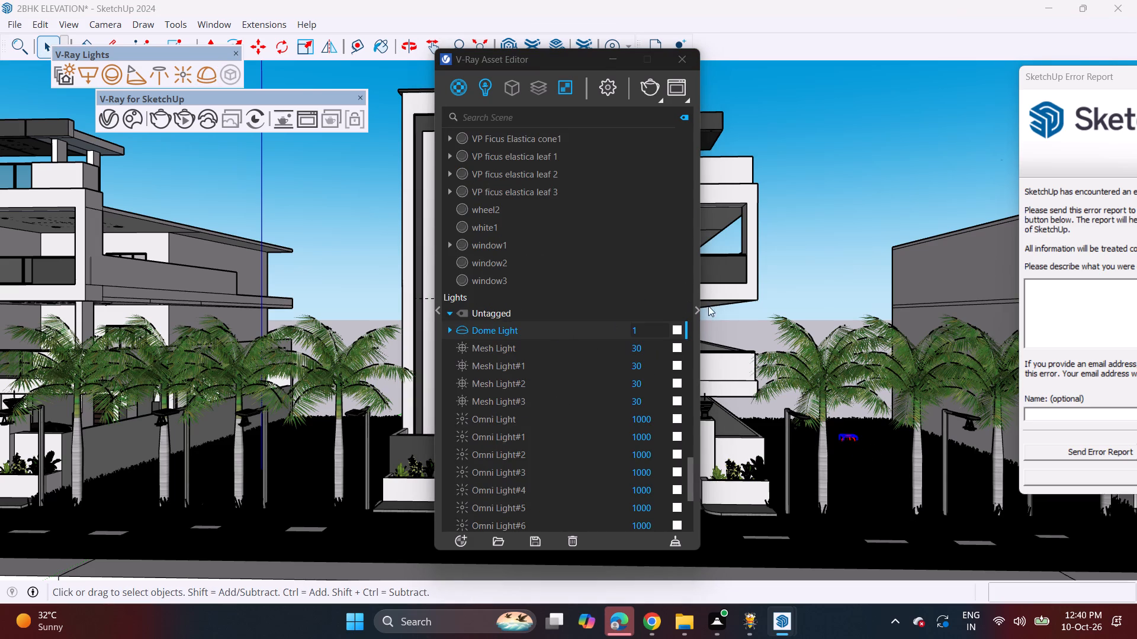
{"action": "left_click", "coordinate": [696, 315]}
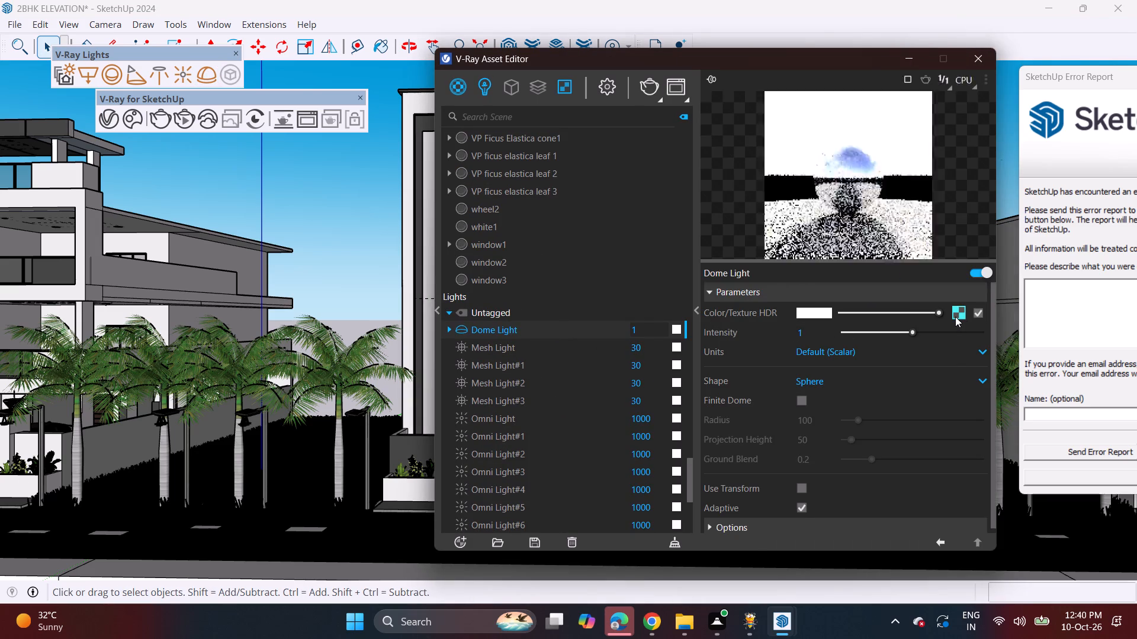
{"action": "right_click", "coordinate": [955, 317]}
{"action": "left_click", "coordinate": [940, 360]}
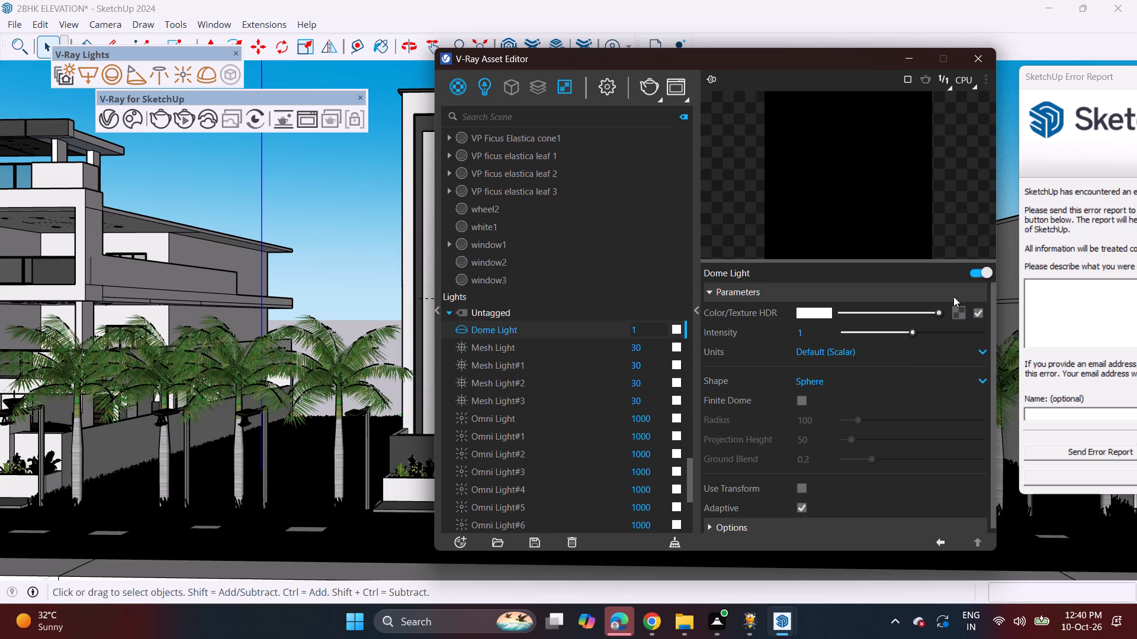
{"action": "left_click", "coordinate": [954, 306]}
{"action": "left_click", "coordinate": [927, 318]}
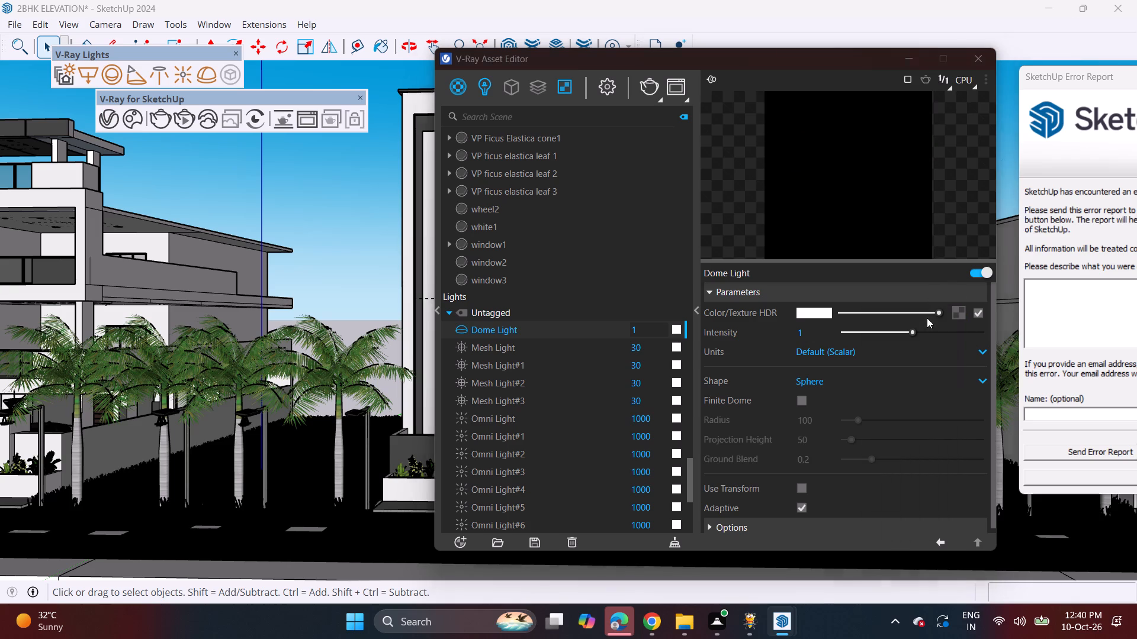
{"action": "scroll", "coordinate": [682, 244], "scroll_direction": "down", "scroll_amount": 3}
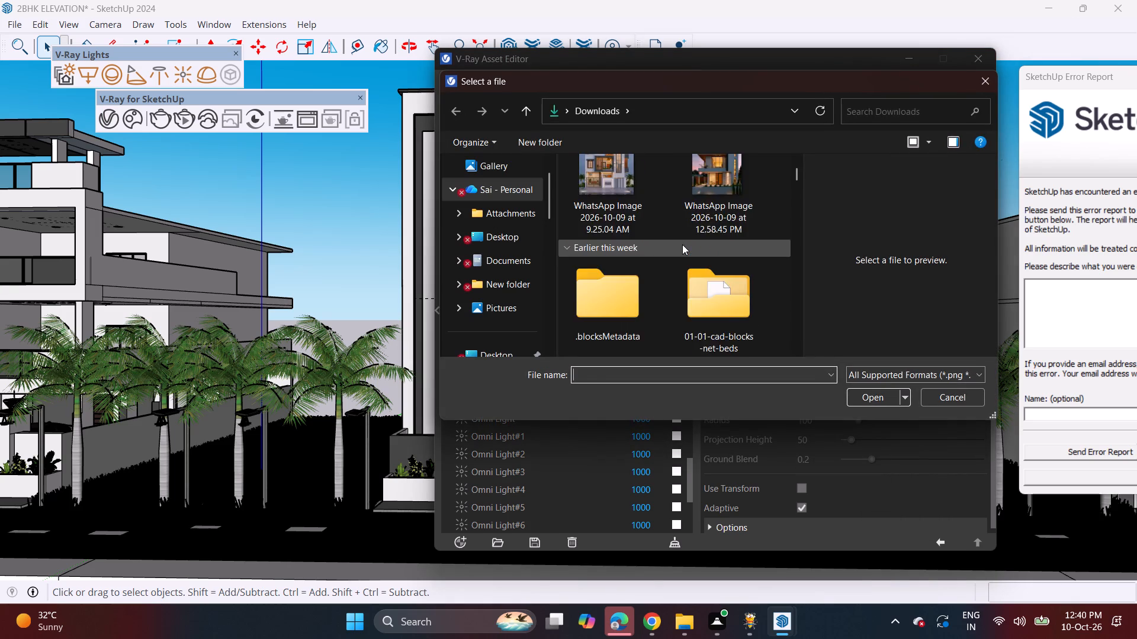
{"action": "scroll", "coordinate": [682, 244], "scroll_direction": "down", "scroll_amount": 2}
{"action": "left_click", "coordinate": [724, 205]}
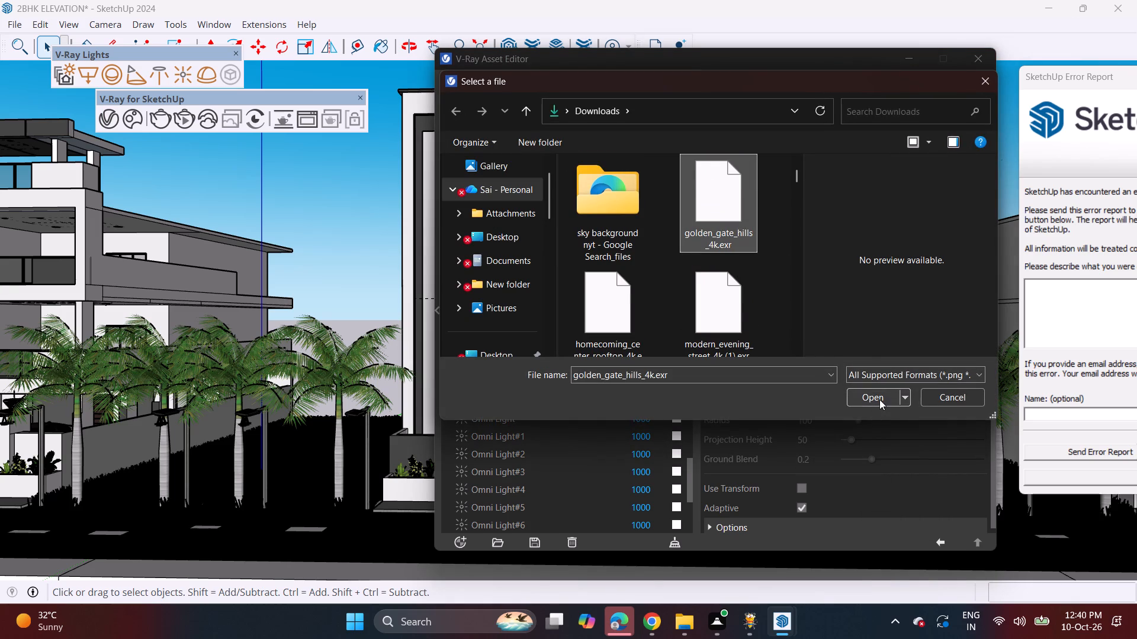
{"action": "left_click", "coordinate": [879, 399]}
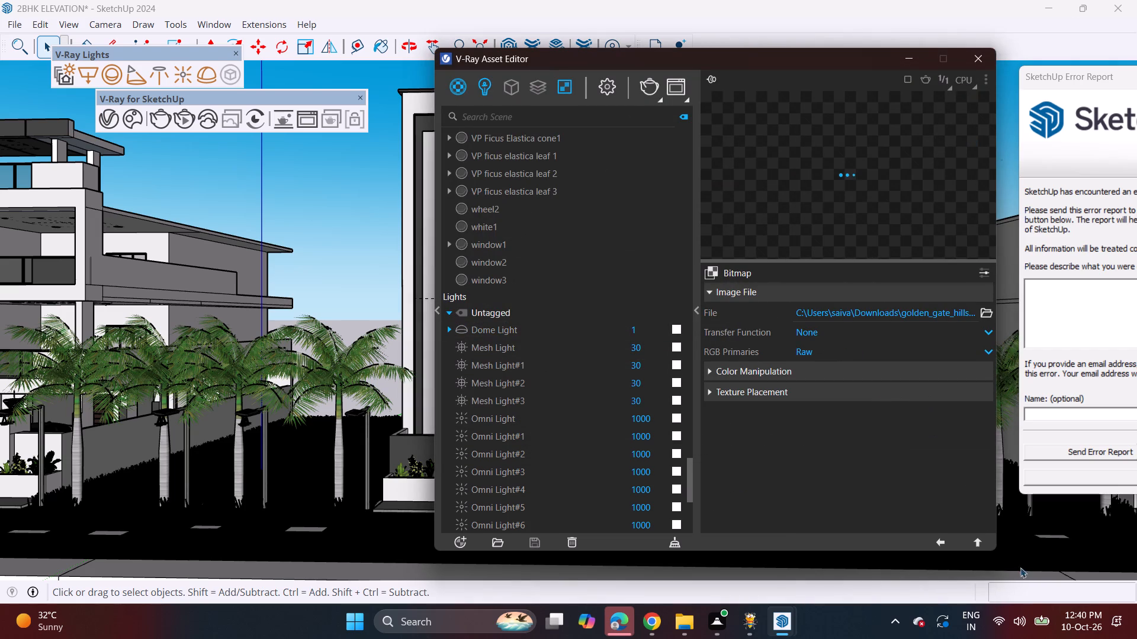
{"action": "left_click", "coordinate": [979, 544]}
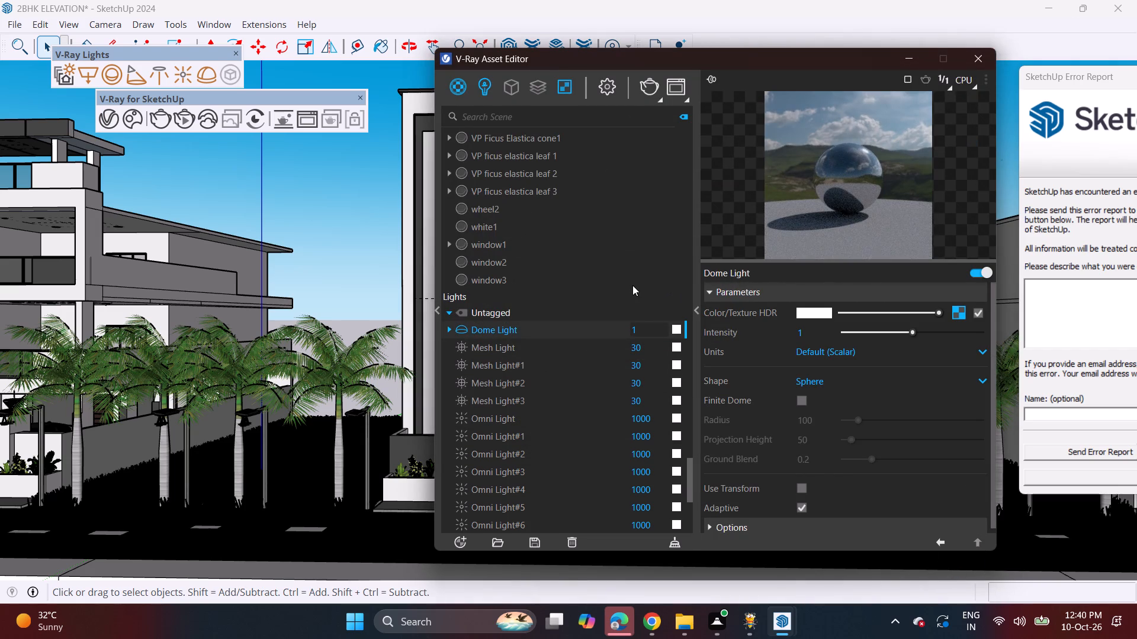
Set the dome light's intensity to 25.
{"action": "left_click", "coordinate": [812, 334]}
{"action": "key", "text": "BackSpace"}
{"action": "type", "text": "25"}
{"action": "key", "text": "Return"}
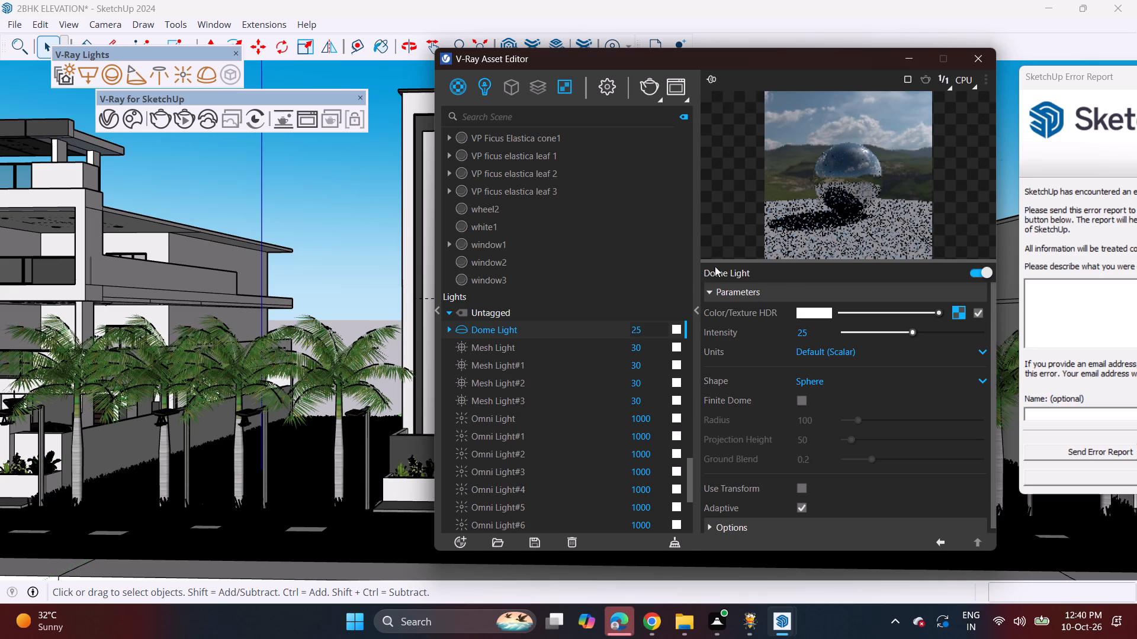
Show V-Ray's render settings.
{"action": "left_click", "coordinate": [608, 82]}
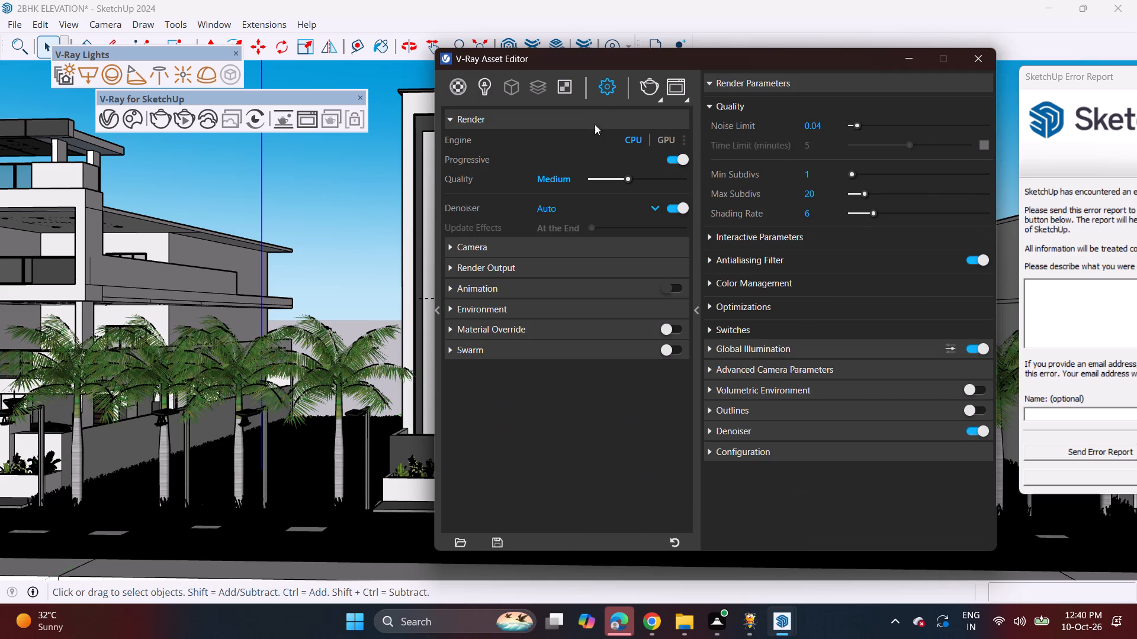
Export the current view as a 2D PNG image named 2BHK ELEVATION into the VAMSHI INTERIOR folder.
{"action": "left_click", "coordinate": [15, 31]}
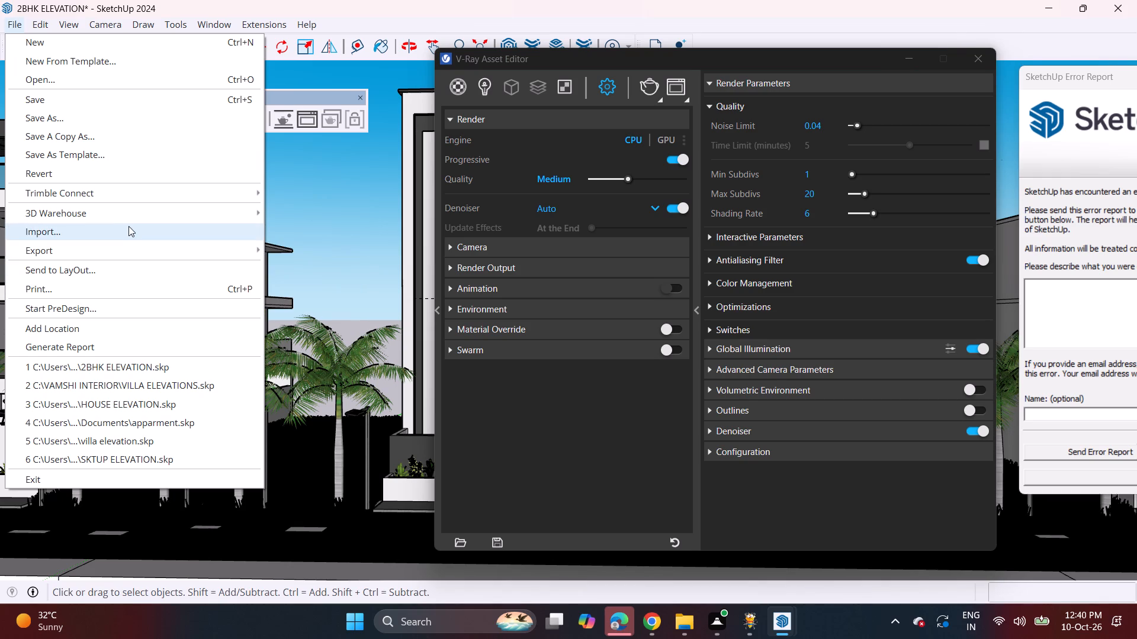
{"action": "left_click", "coordinate": [285, 262]}
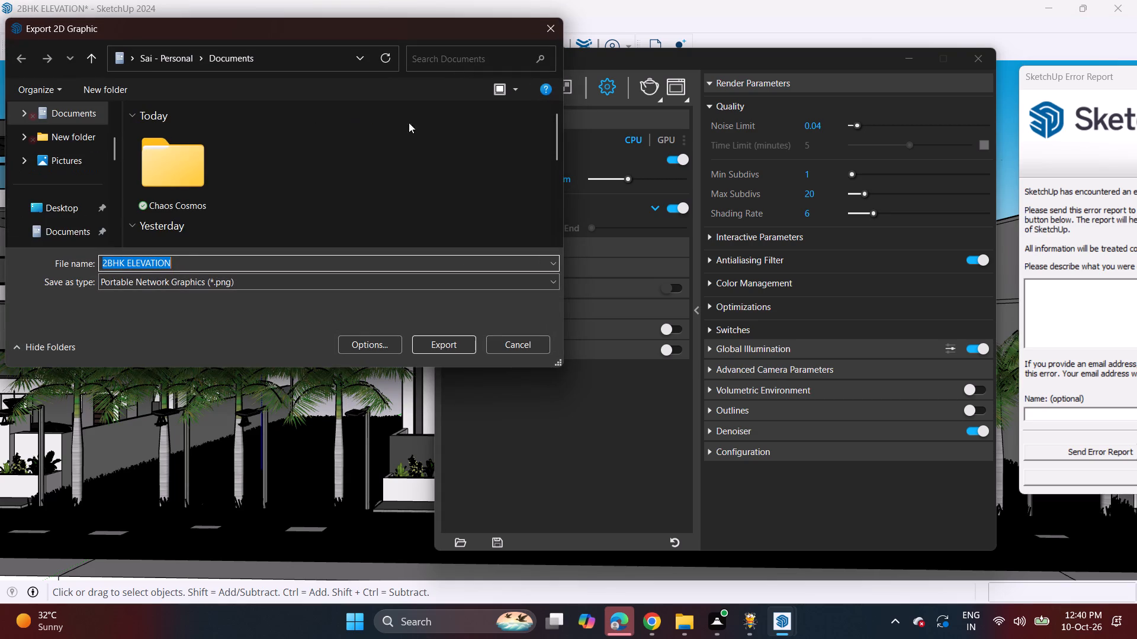
{"action": "left_click", "coordinate": [354, 64]}
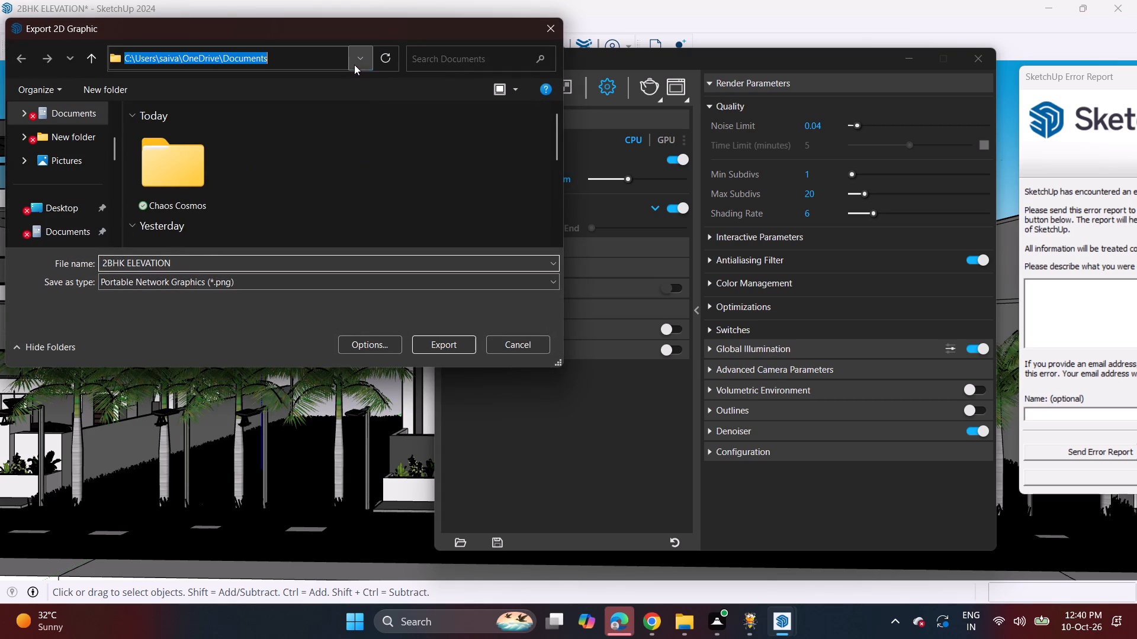
{"action": "left_click", "coordinate": [298, 95]}
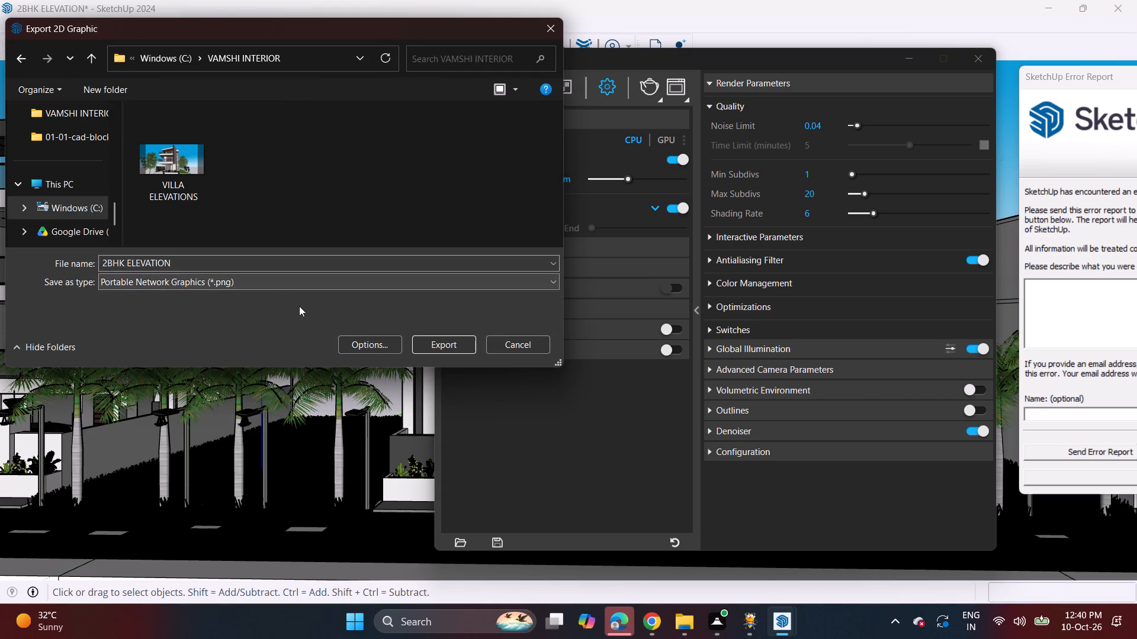
{"action": "left_click", "coordinate": [452, 343]}
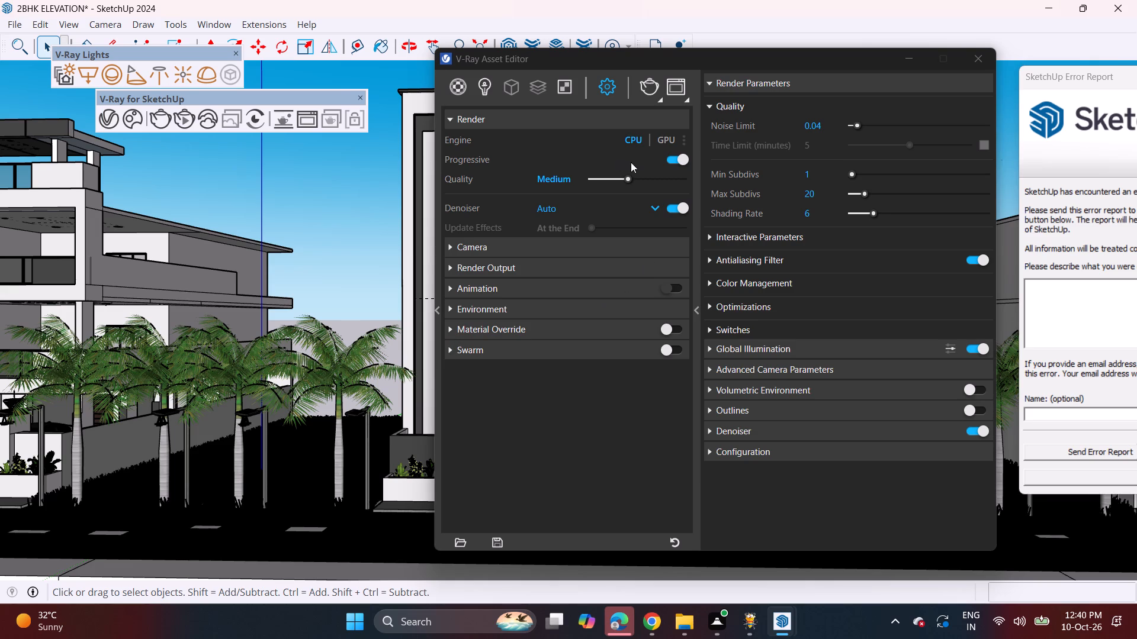
Set the V-Ray render quality to Medium+.
{"action": "left_click", "coordinate": [643, 178]}
{"action": "left_click", "coordinate": [645, 177]}
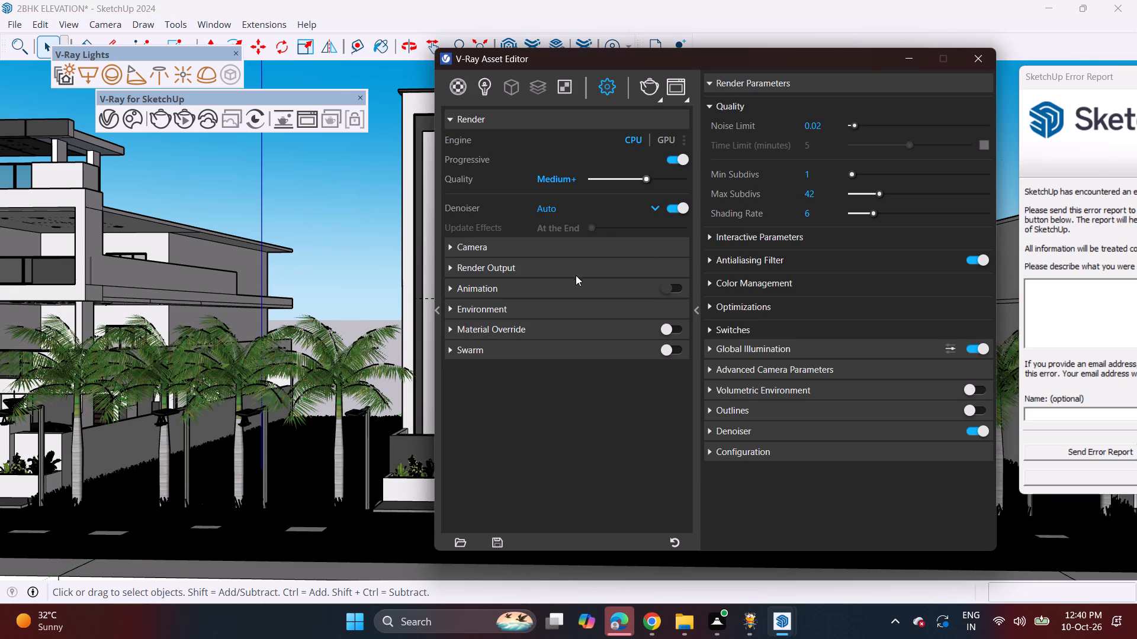
Set the V-Ray camera's exposure value (EV) to 14.
{"action": "left_click", "coordinate": [585, 257]}
{"action": "left_click", "coordinate": [598, 241]}
{"action": "scroll", "coordinate": [620, 363], "scroll_direction": "down", "scroll_amount": 1}
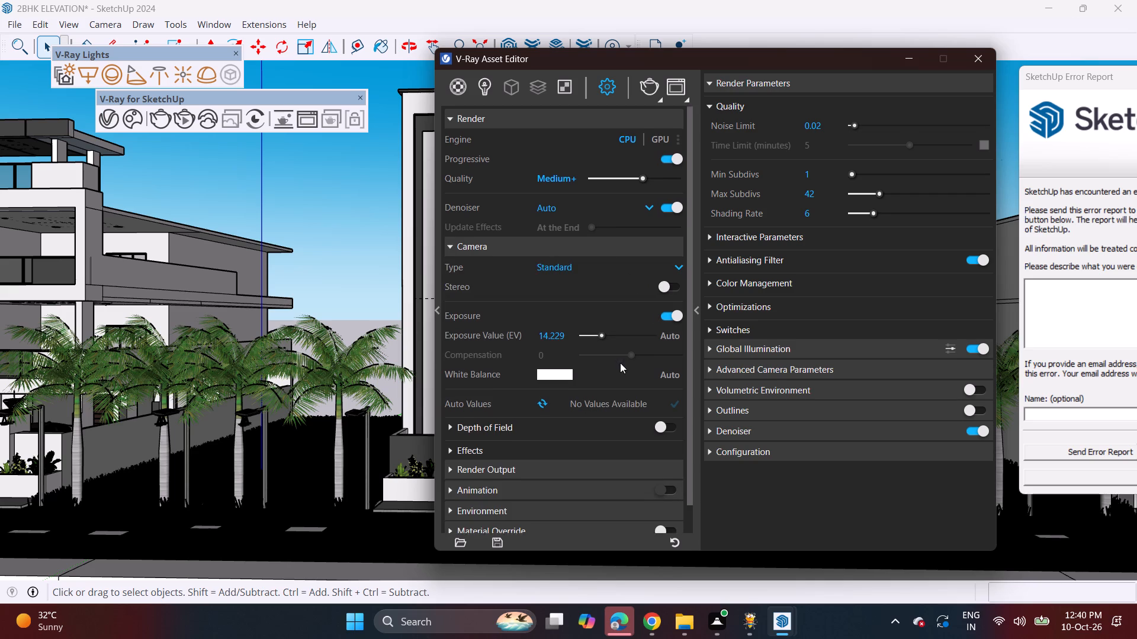
{"action": "left_click", "coordinate": [606, 306]}
{"action": "left_click", "coordinate": [560, 287]}
{"action": "left_click", "coordinate": [566, 302]}
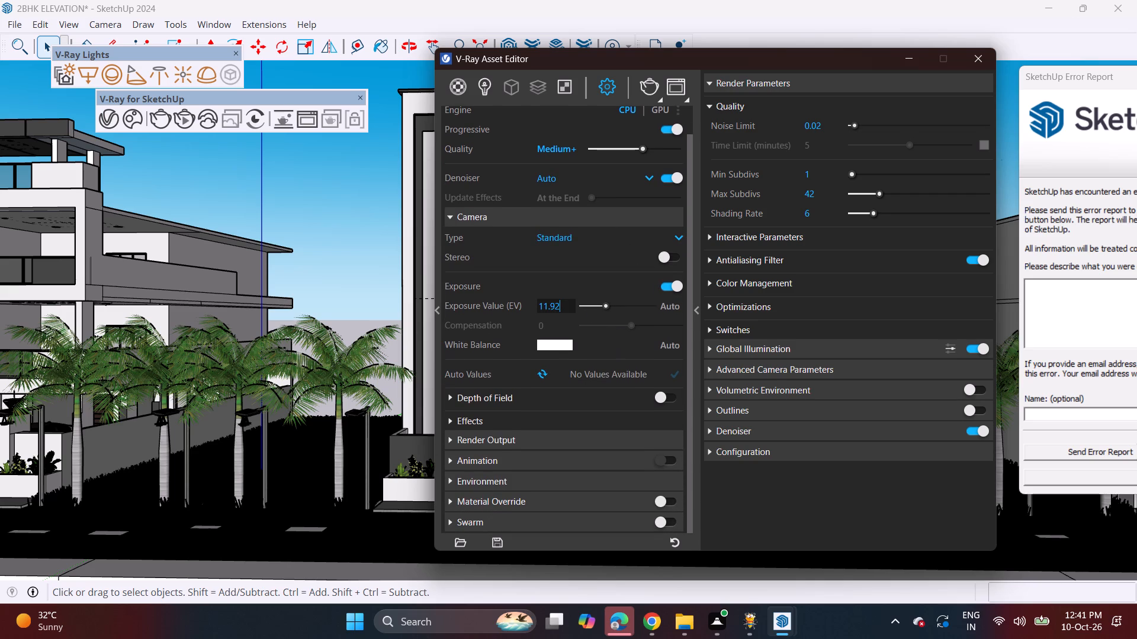
{"action": "key", "text": "BackSpace"}
{"action": "key", "text": "BackSpace"}
{"action": "key", "text": "BackSpace"}
{"action": "key", "text": "BackSpace"}
{"action": "key", "text": "BackSpace"}
{"action": "type", "text": "04"}
{"action": "key", "text": "BackSpace"}
{"action": "key", "text": "BackSpace"}
{"action": "type", "text": "14"}
Turn on the safe frame in V-Ray's render output settings.
{"action": "scroll", "coordinate": [651, 407], "scroll_direction": "down", "scroll_amount": 3}
{"action": "left_click", "coordinate": [553, 436]}
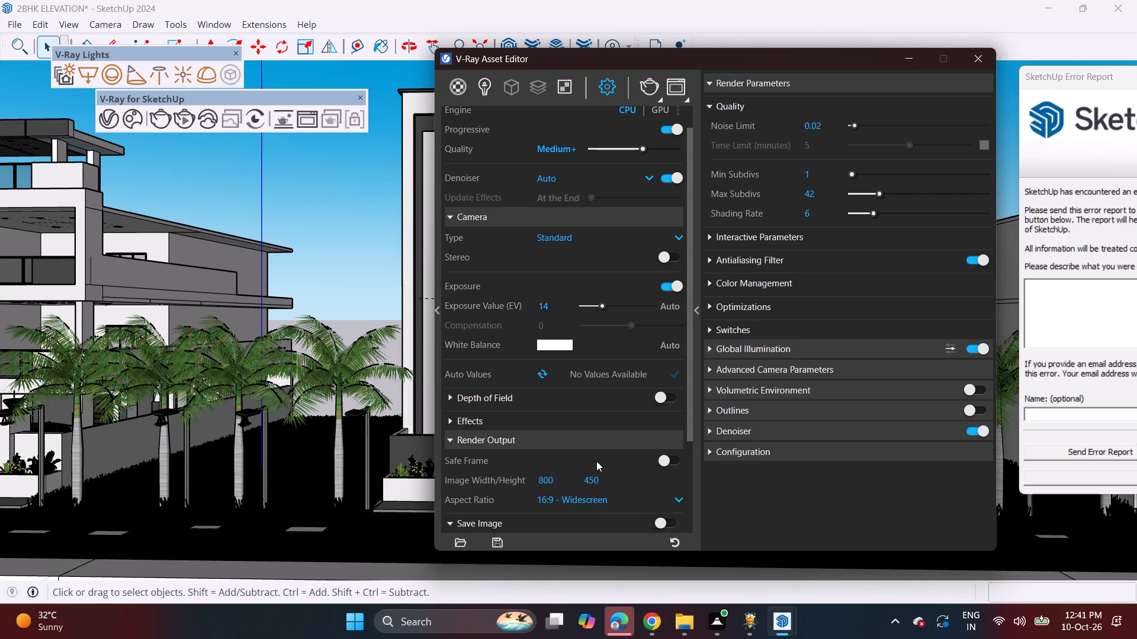
{"action": "scroll", "coordinate": [602, 464], "scroll_direction": "down", "scroll_amount": 3}
{"action": "left_click", "coordinate": [666, 337]}
{"action": "scroll", "coordinate": [578, 414], "scroll_direction": "down", "scroll_amount": 3}
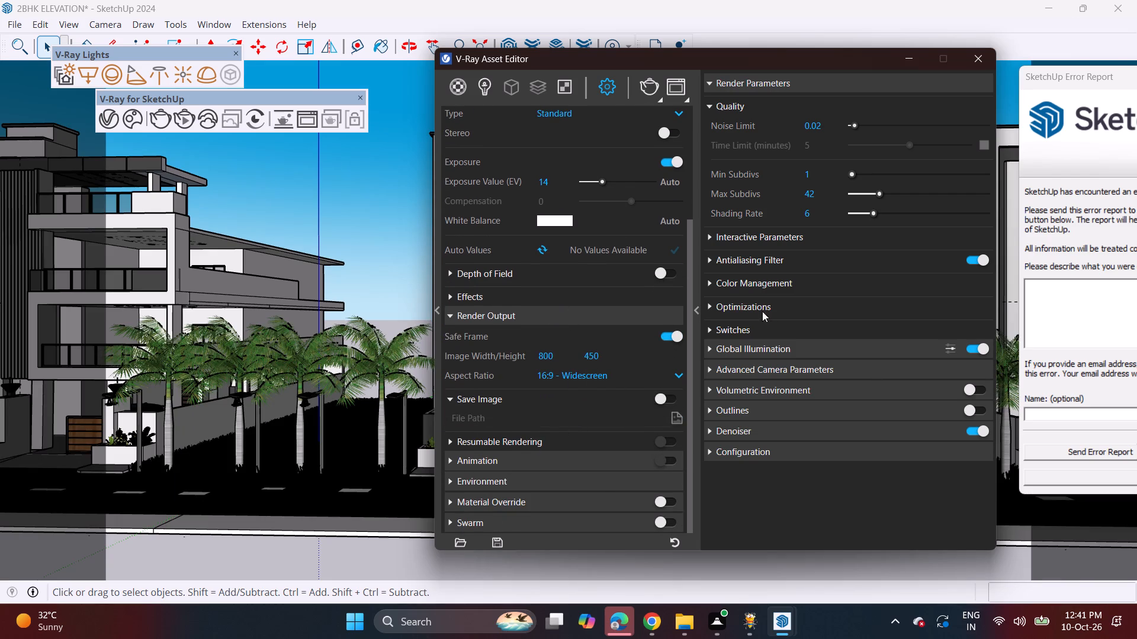
Set the render quality's noise limit to 0.06.
{"action": "left_click", "coordinate": [826, 128]}
{"action": "key", "text": "BackSpace"}
{"action": "key", "text": "6"}
Set the global illumination primary rays to Irradiance map (deprecated) and close the asset editor.
{"action": "left_click", "coordinate": [794, 344]}
{"action": "left_click", "coordinate": [823, 373]}
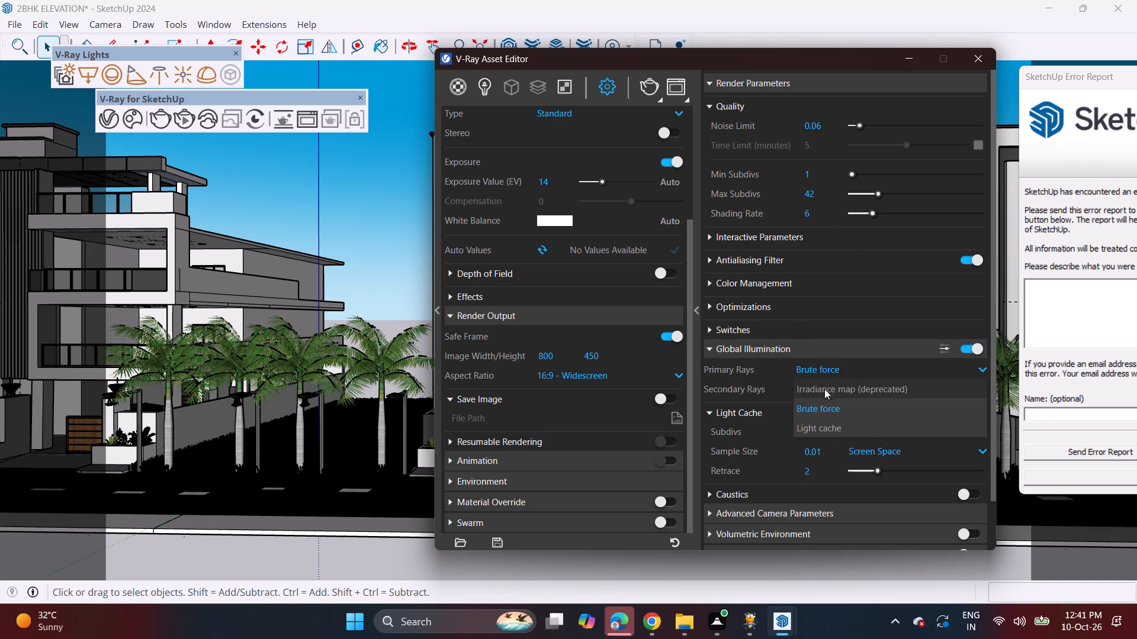
{"action": "left_click", "coordinate": [824, 393]}
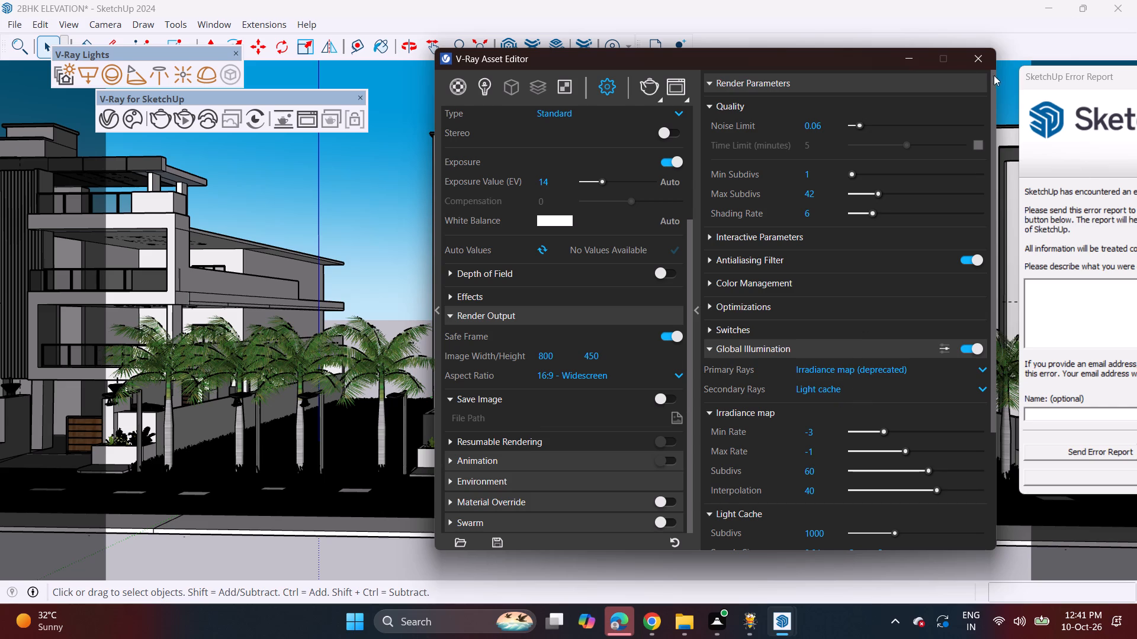
{"action": "left_click", "coordinate": [985, 53]}
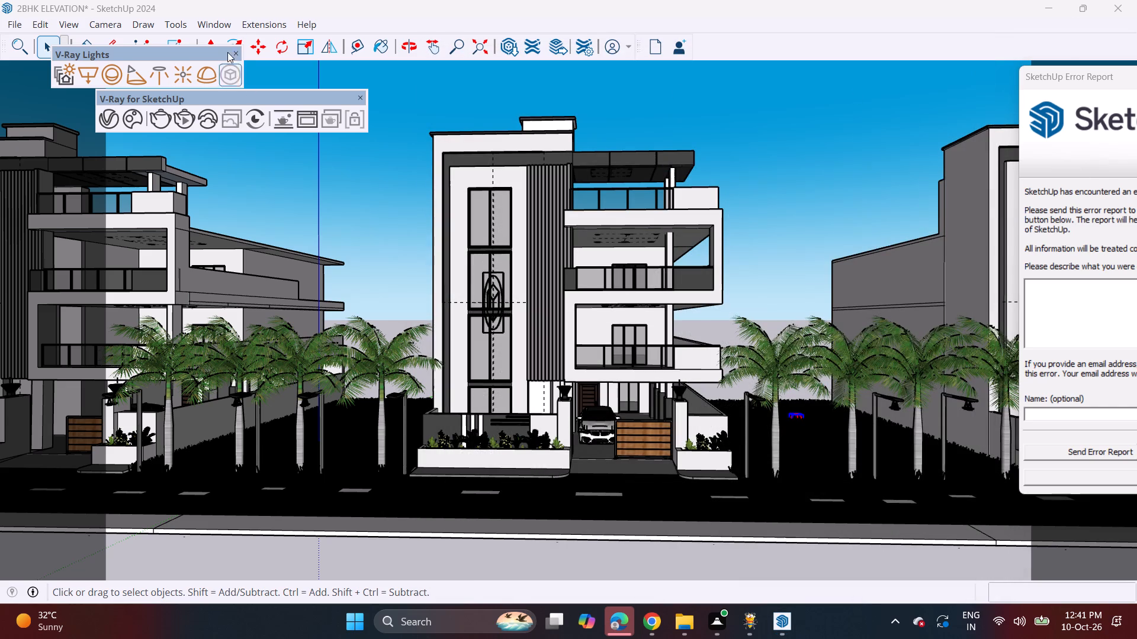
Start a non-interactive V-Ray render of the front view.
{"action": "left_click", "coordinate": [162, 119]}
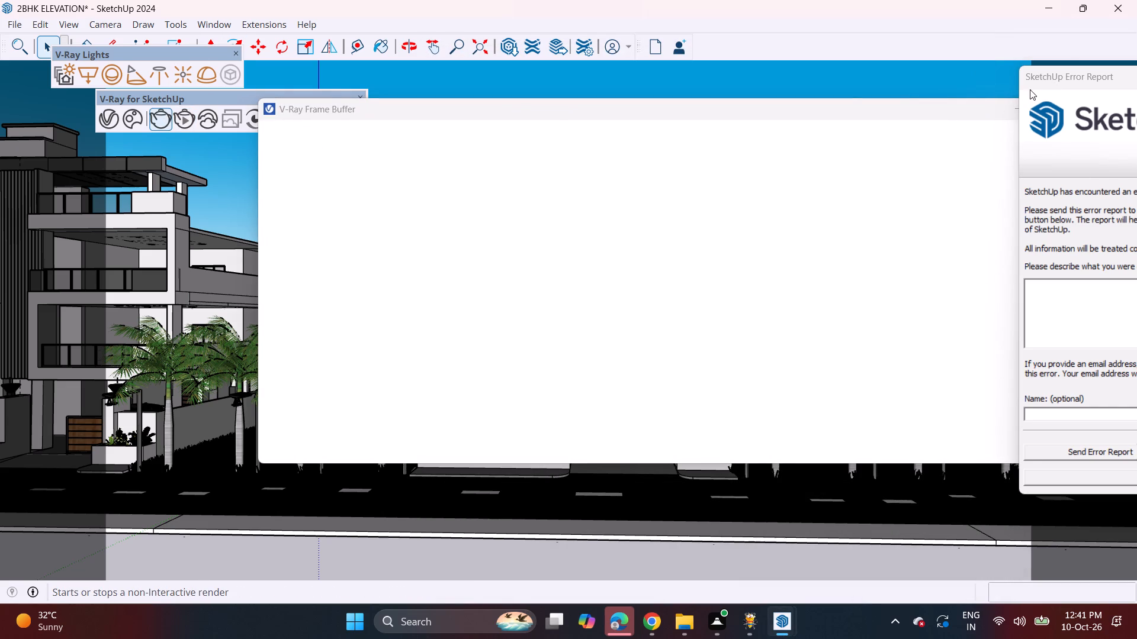
Dismiss the SketchUp error report without sending it.
{"action": "left_click_drag", "start_coordinate": [1030, 89], "coordinate": [1040, 98]}
{"action": "left_click_drag", "start_coordinate": [1045, 105], "coordinate": [1016, 107]}
{"action": "left_click_drag", "start_coordinate": [1059, 76], "coordinate": [753, 86]}
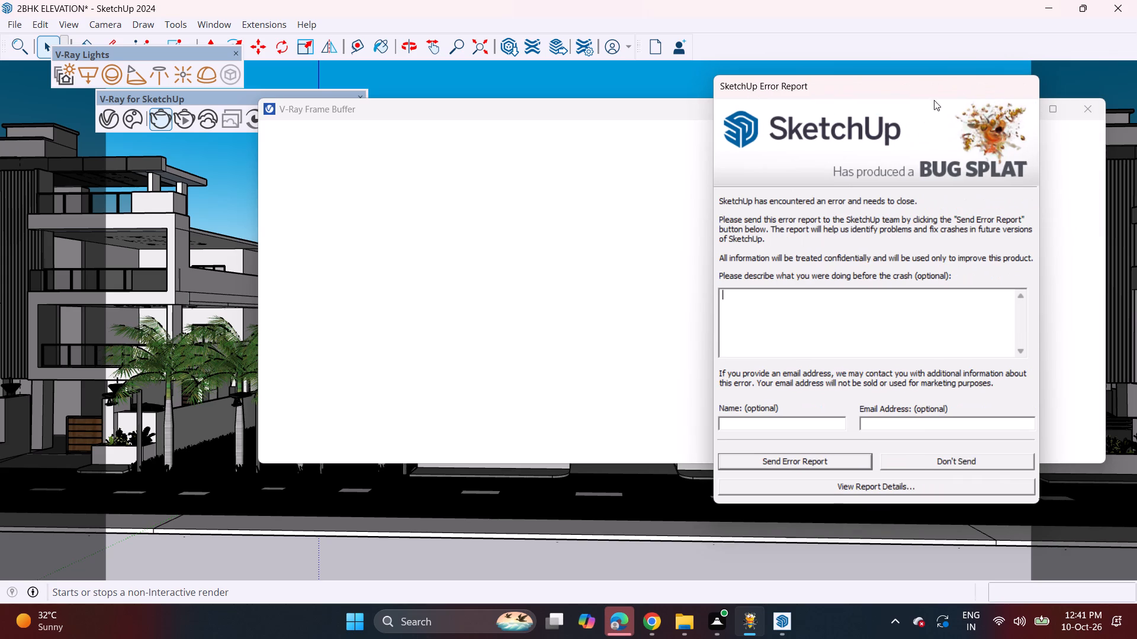
{"action": "left_click_drag", "start_coordinate": [884, 90], "coordinate": [884, 99]}
{"action": "left_click_drag", "start_coordinate": [891, 119], "coordinate": [896, 125]}
{"action": "left_click", "coordinate": [987, 476]}
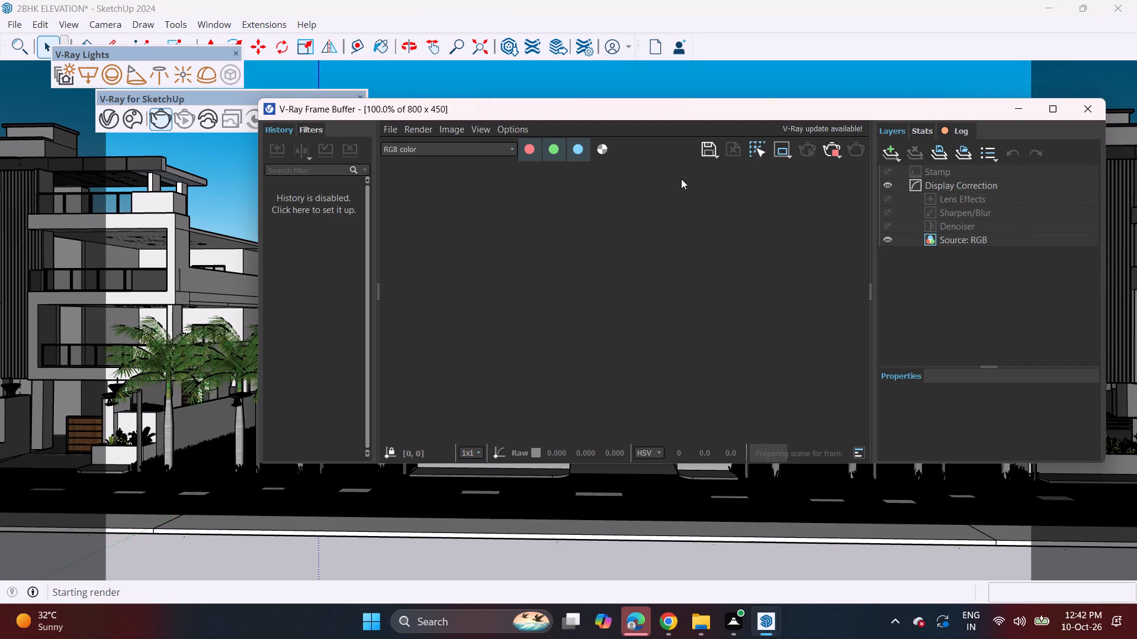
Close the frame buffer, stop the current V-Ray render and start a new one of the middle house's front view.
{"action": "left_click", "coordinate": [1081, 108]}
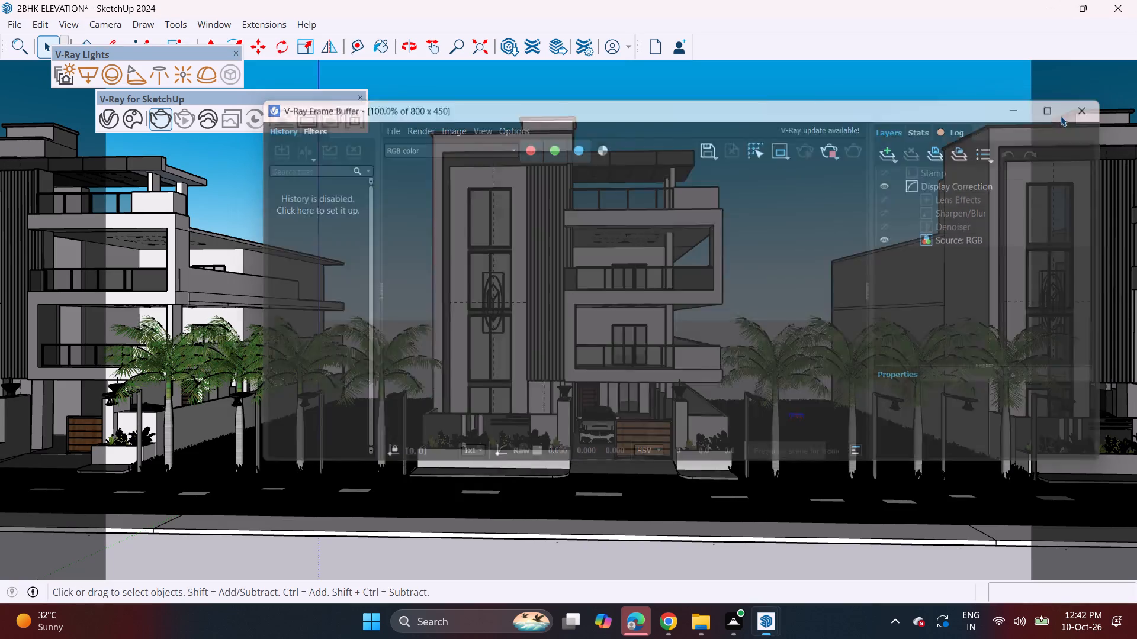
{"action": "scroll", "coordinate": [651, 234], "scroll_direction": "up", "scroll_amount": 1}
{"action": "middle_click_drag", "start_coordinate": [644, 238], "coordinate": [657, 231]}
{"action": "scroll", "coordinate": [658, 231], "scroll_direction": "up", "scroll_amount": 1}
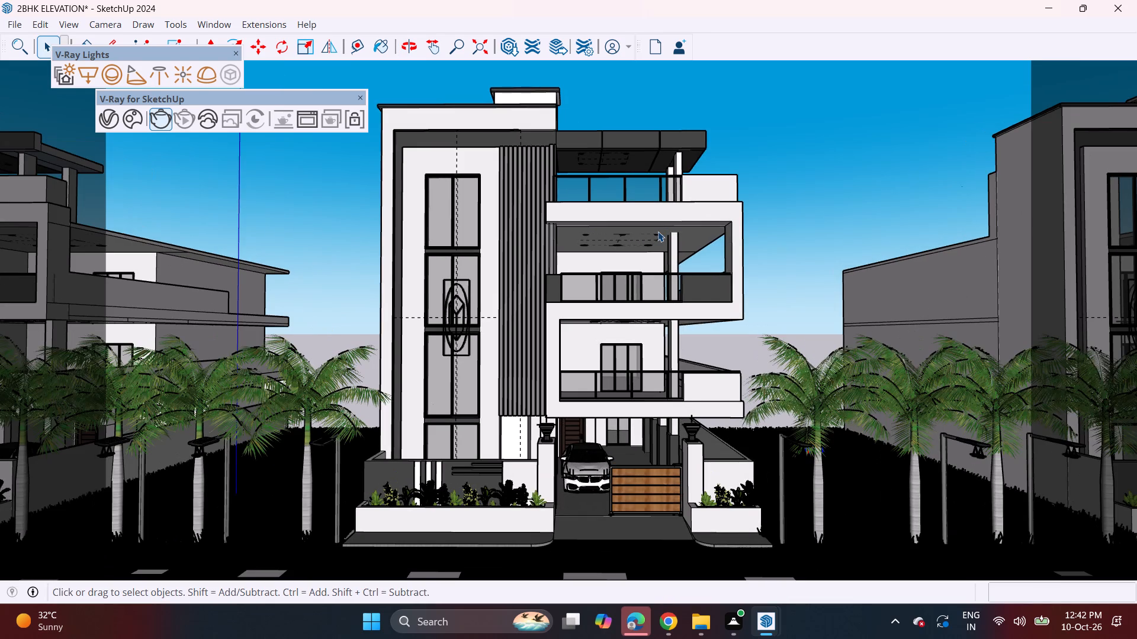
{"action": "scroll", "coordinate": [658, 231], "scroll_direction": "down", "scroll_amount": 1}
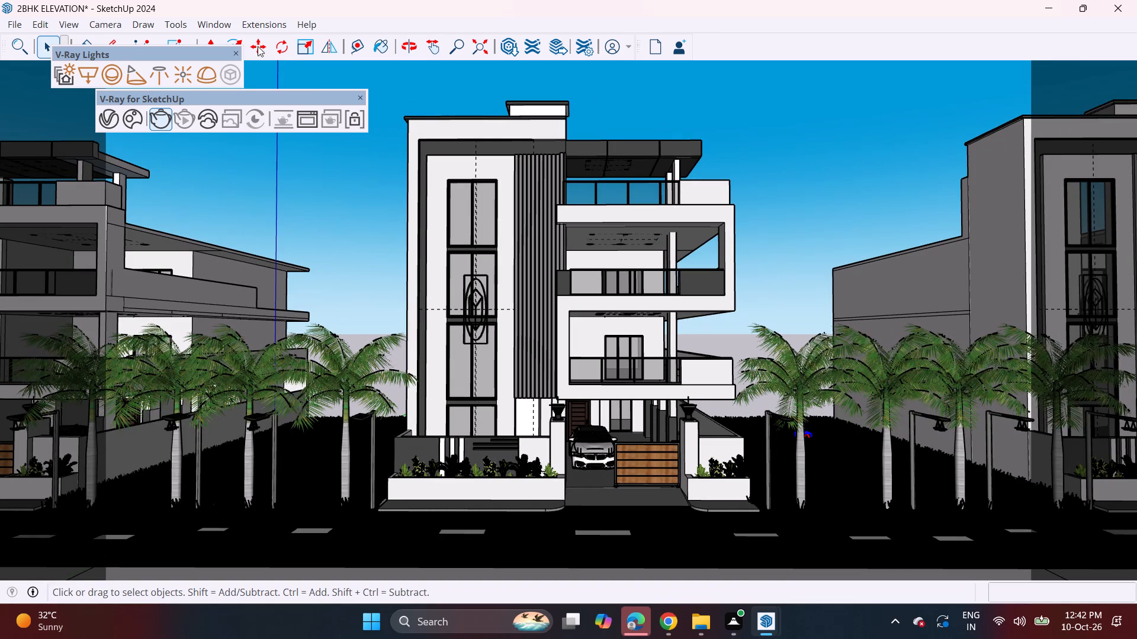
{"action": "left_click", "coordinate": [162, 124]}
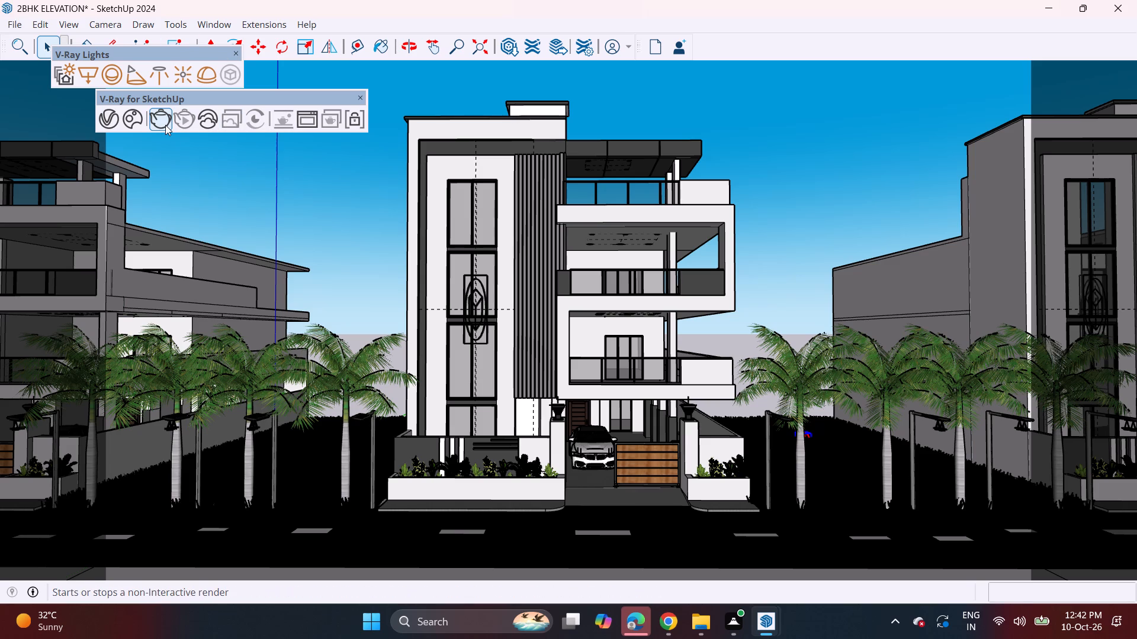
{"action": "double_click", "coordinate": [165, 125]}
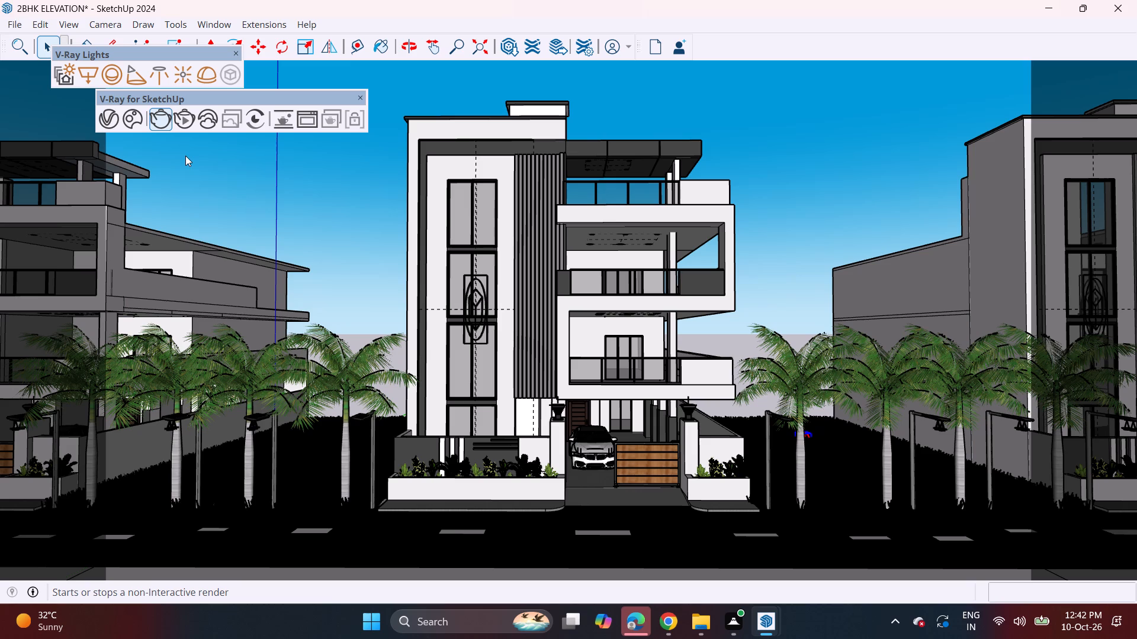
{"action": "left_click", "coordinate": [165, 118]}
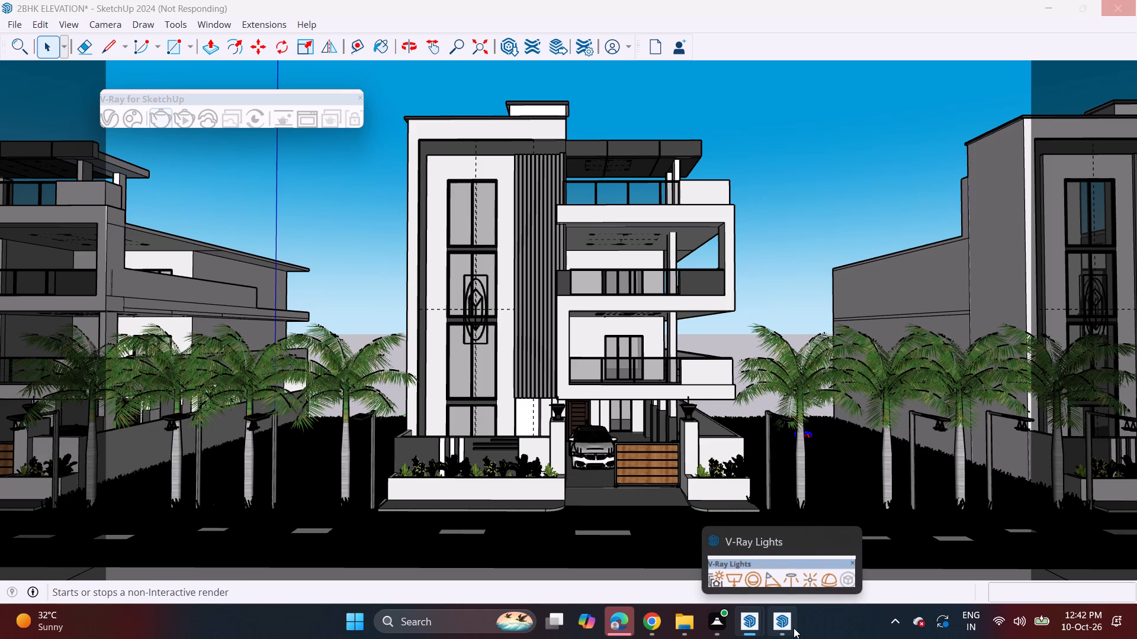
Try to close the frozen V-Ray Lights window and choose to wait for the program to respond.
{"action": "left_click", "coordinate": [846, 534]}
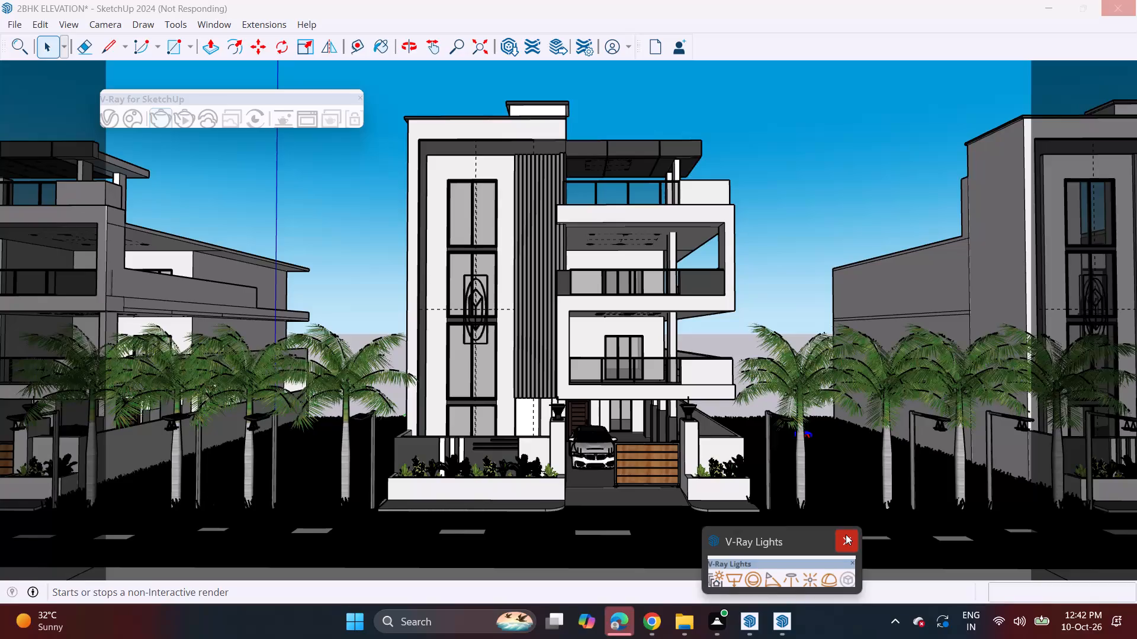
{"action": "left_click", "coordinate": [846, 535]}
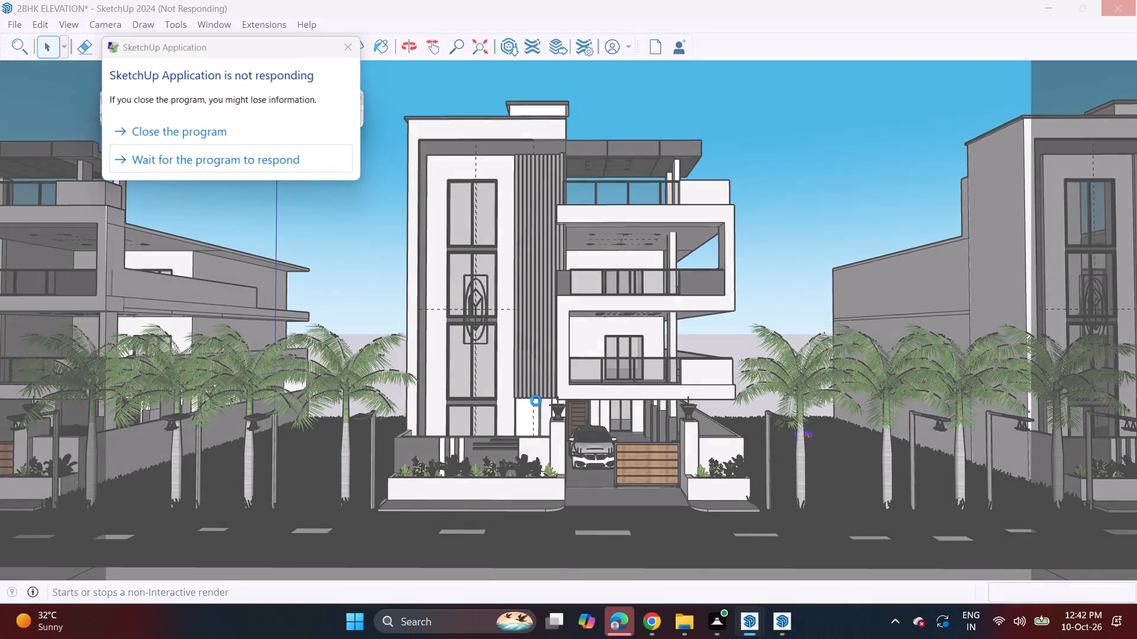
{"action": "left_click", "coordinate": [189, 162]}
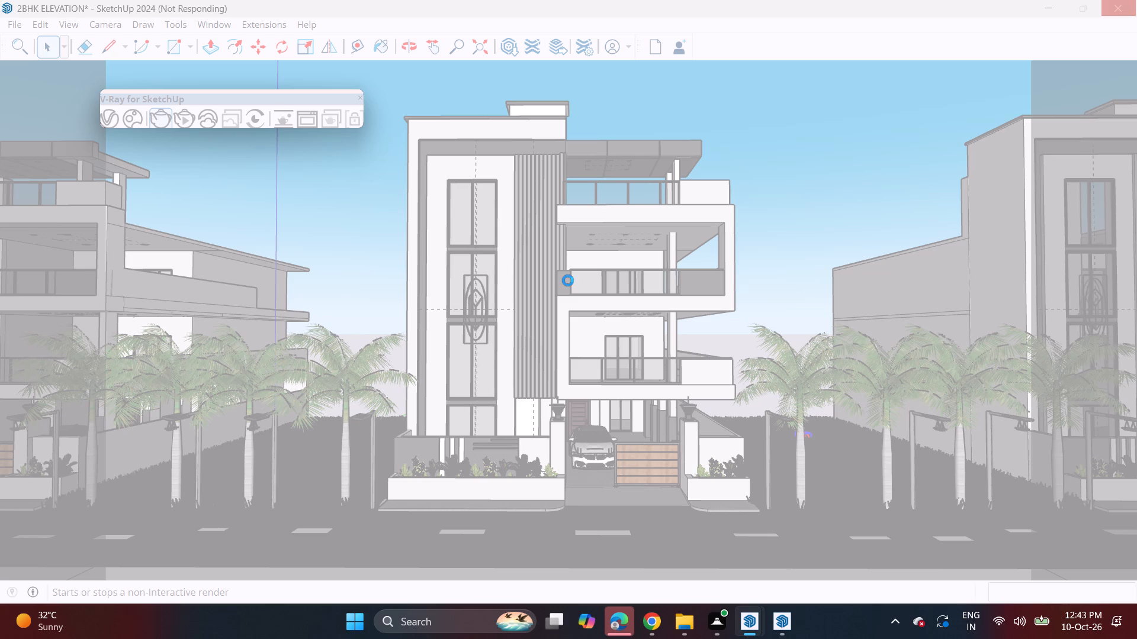
Force the unresponsive SketchUp program to close.
{"action": "left_click", "coordinate": [753, 627]}
{"action": "left_click", "coordinate": [786, 532]}
{"action": "left_click", "coordinate": [785, 627]}
{"action": "left_click", "coordinate": [492, 322]}
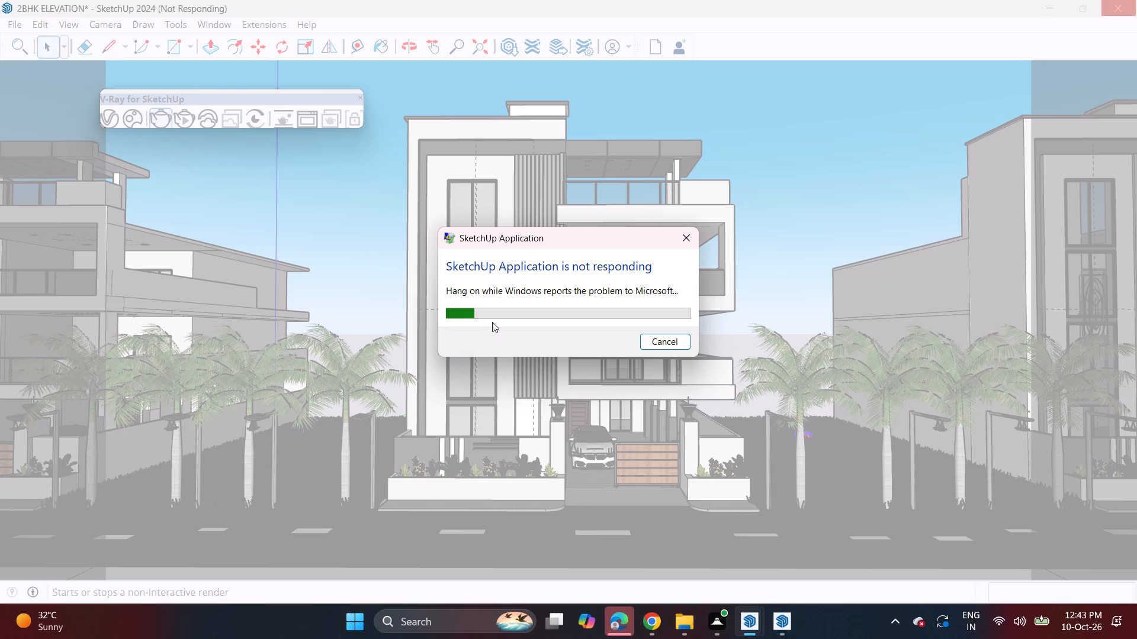
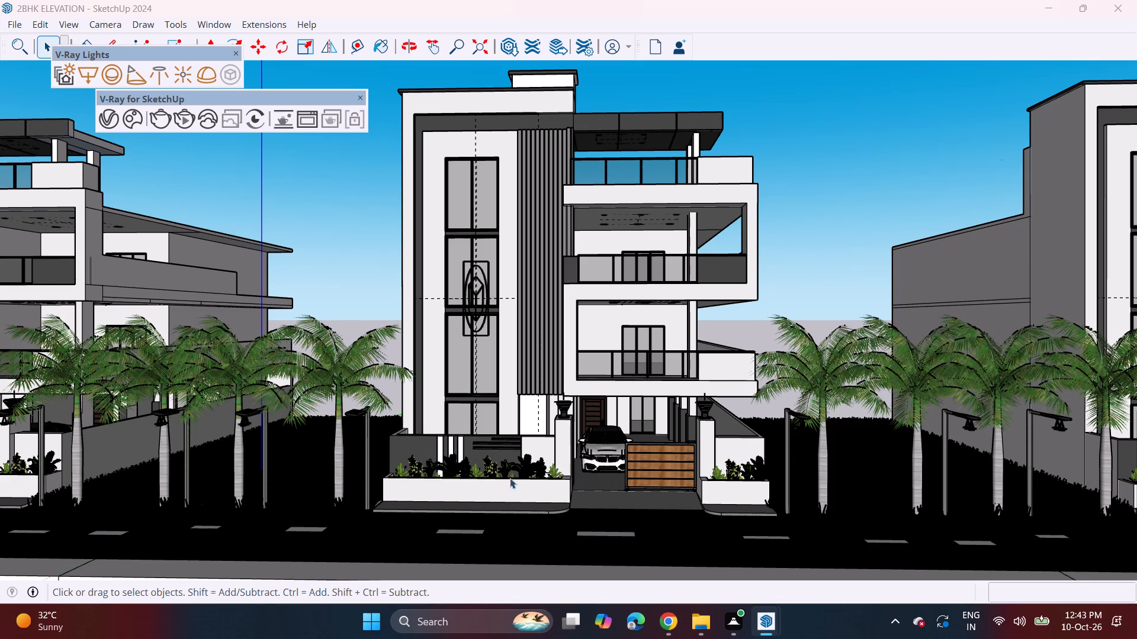
Frame the main house's front elevation and set the V-Ray render quality to Medium+.
{"action": "middle_click_drag", "start_coordinate": [521, 472], "coordinate": [527, 440]}
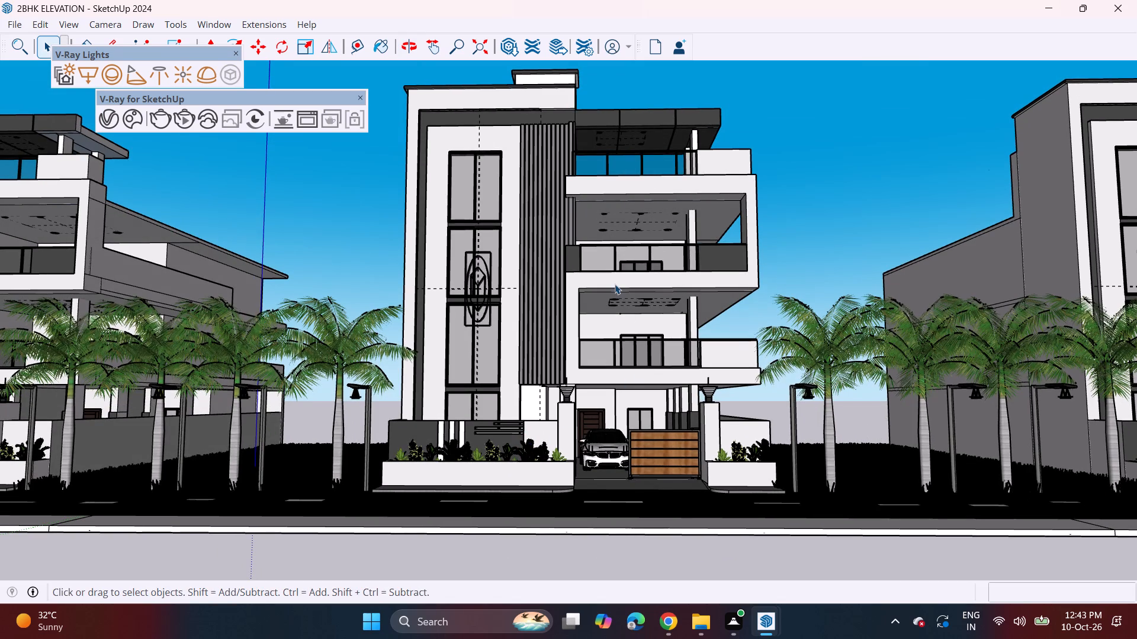
{"action": "middle_click_drag", "start_coordinate": [615, 284], "coordinate": [599, 316], "text": "shift"}
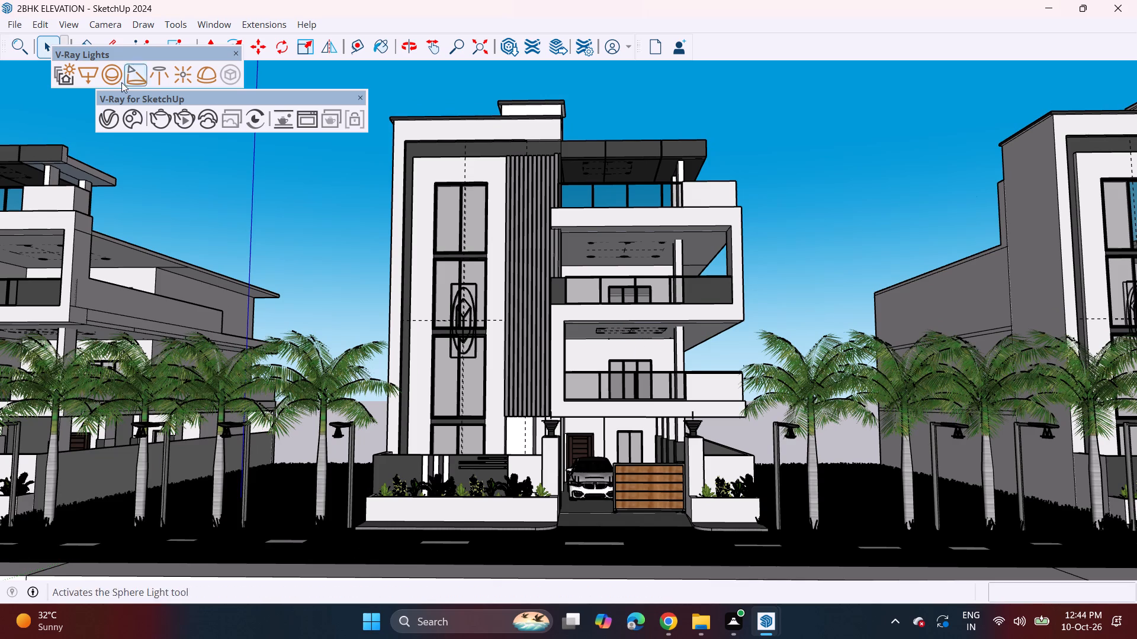
{"action": "left_click", "coordinate": [99, 126]}
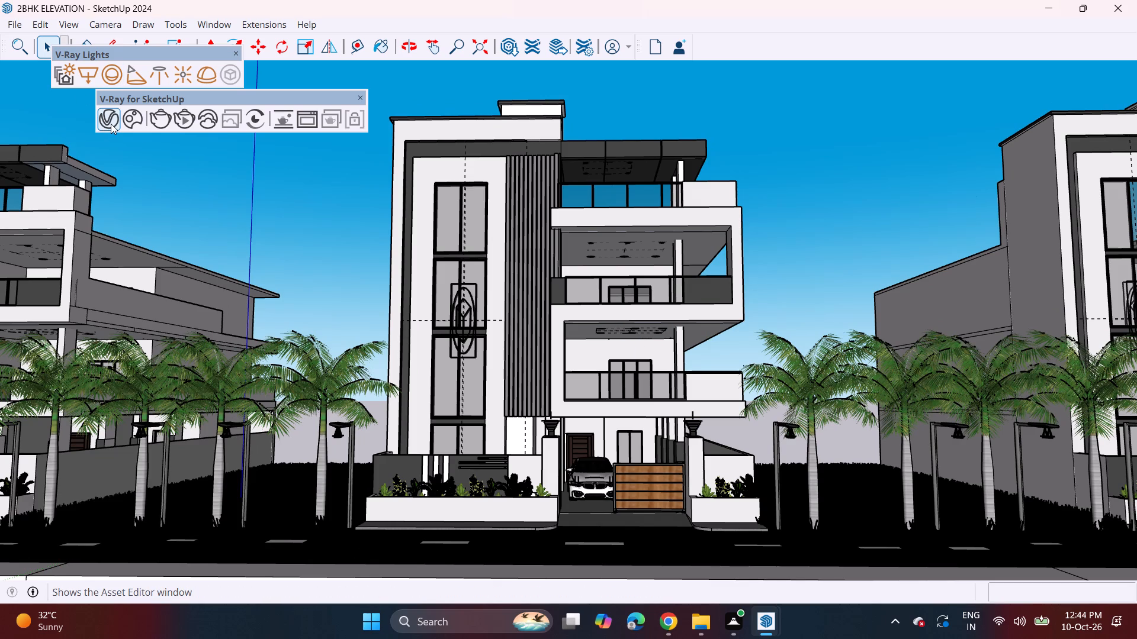
{"action": "left_click", "coordinate": [111, 124]}
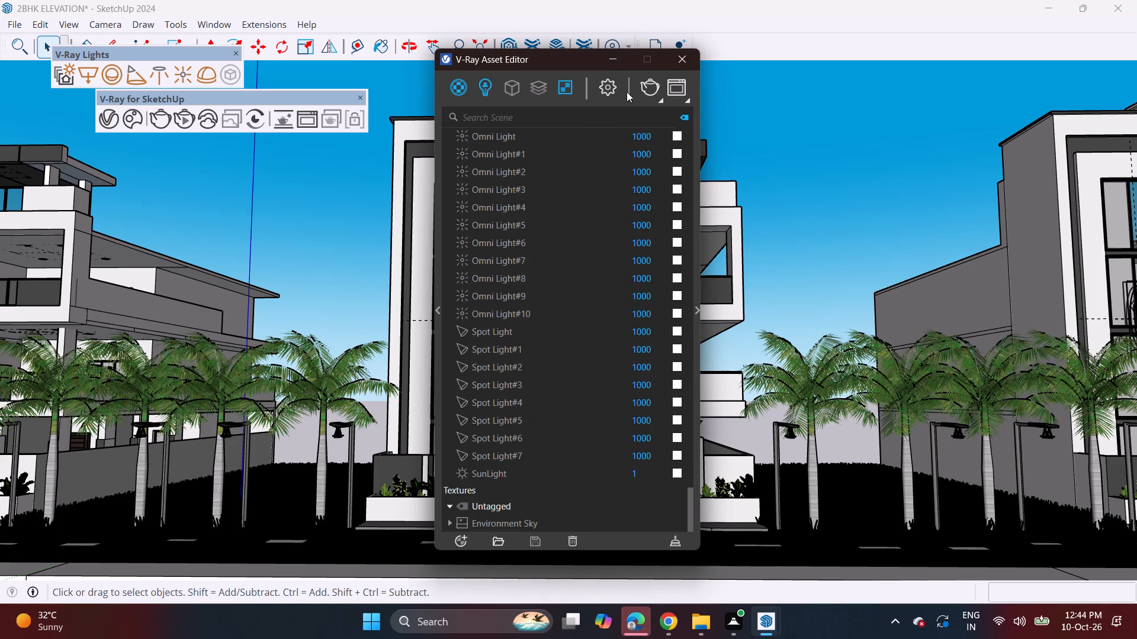
{"action": "left_click", "coordinate": [602, 90]}
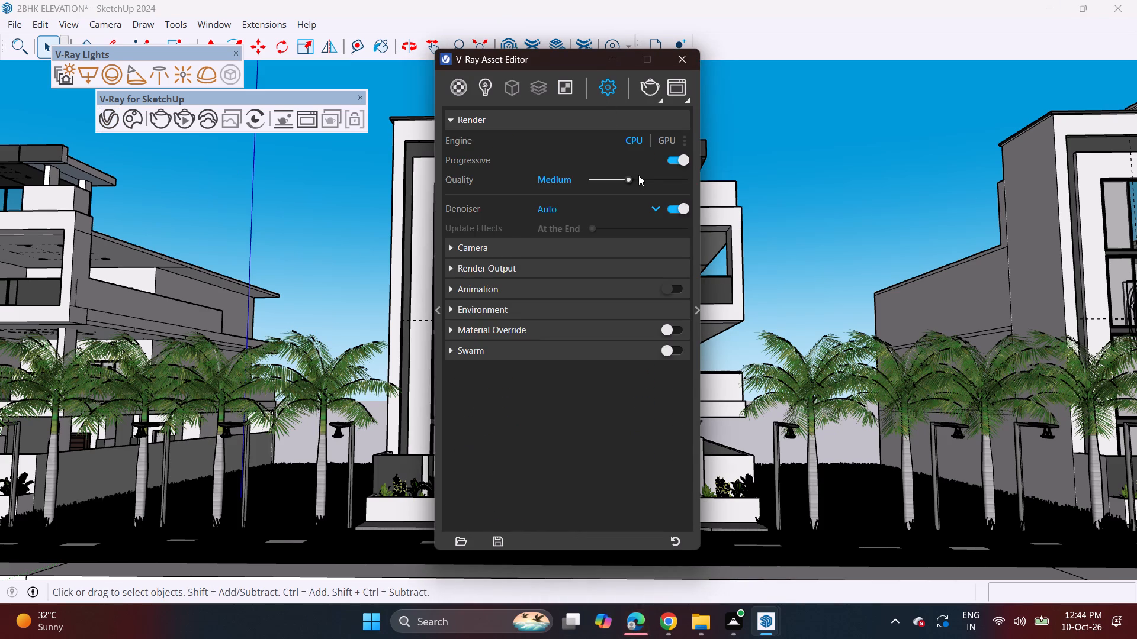
{"action": "left_click", "coordinate": [640, 175]}
{"action": "left_click", "coordinate": [644, 182]}
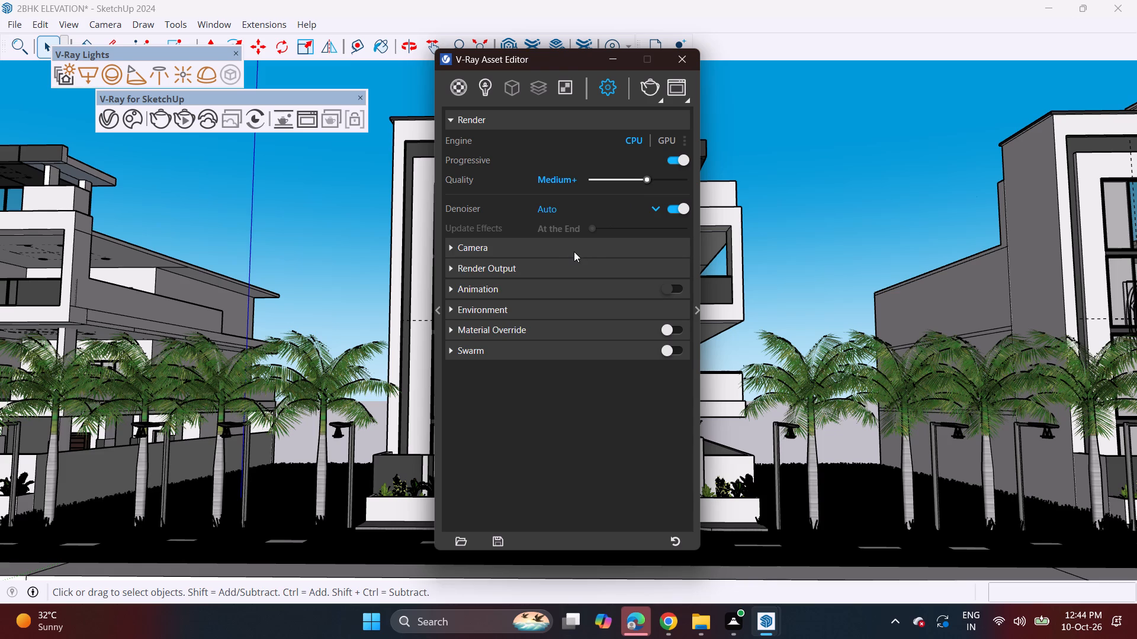
Set the V-Ray camera's exposure value (EV) to 14.
{"action": "left_click", "coordinate": [574, 251]}
{"action": "left_click", "coordinate": [577, 334]}
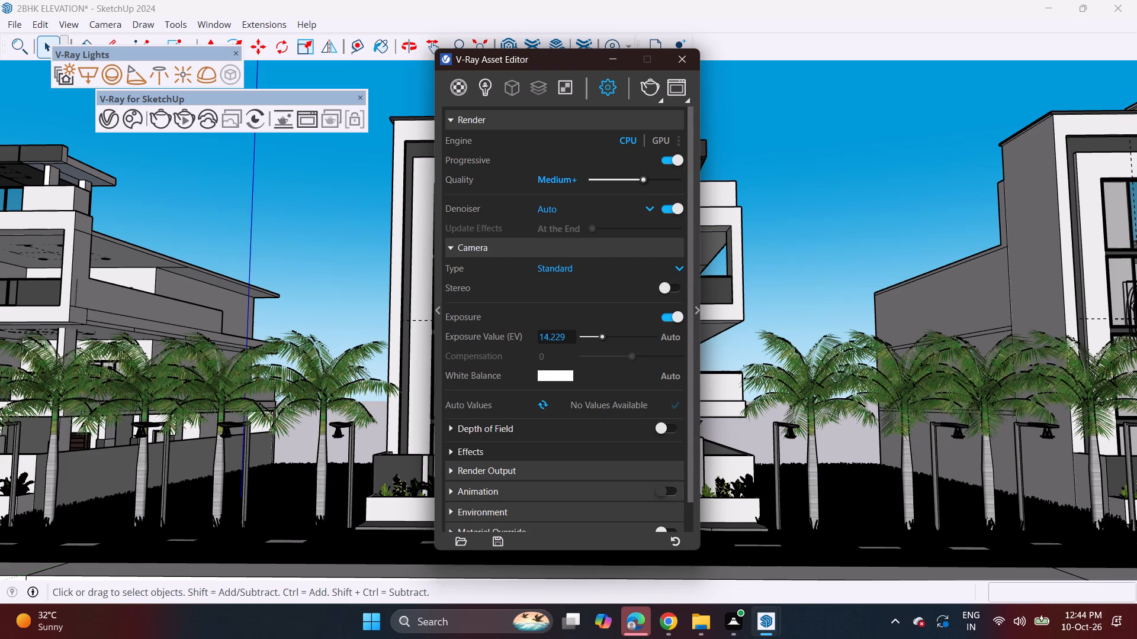
{"action": "left_click", "coordinate": [574, 334]}
{"action": "key", "text": "BackSpace"}
{"action": "key", "text": "BackSpace"}
{"action": "key", "text": "BackSpace"}
{"action": "key", "text": "BackSpace"}
Turn on the safe frame in the V-Ray render output settings.
{"action": "scroll", "coordinate": [519, 444], "scroll_direction": "down", "scroll_amount": 4}
{"action": "left_click", "coordinate": [520, 441]}
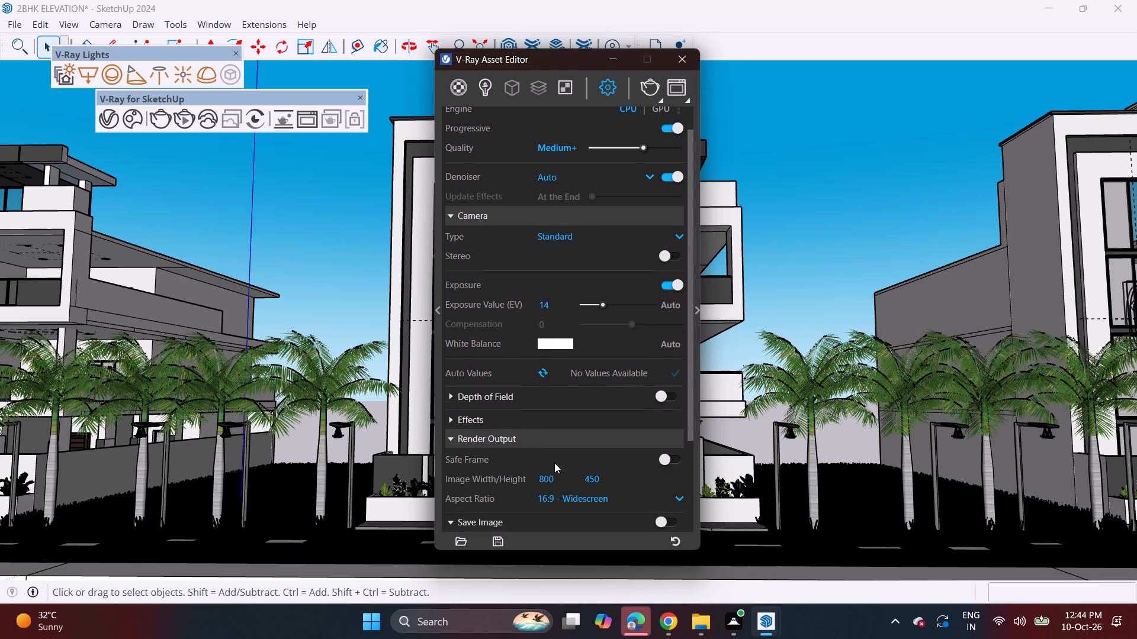
{"action": "scroll", "coordinate": [566, 468], "scroll_direction": "down", "scroll_amount": 5}
{"action": "left_click", "coordinate": [664, 328]}
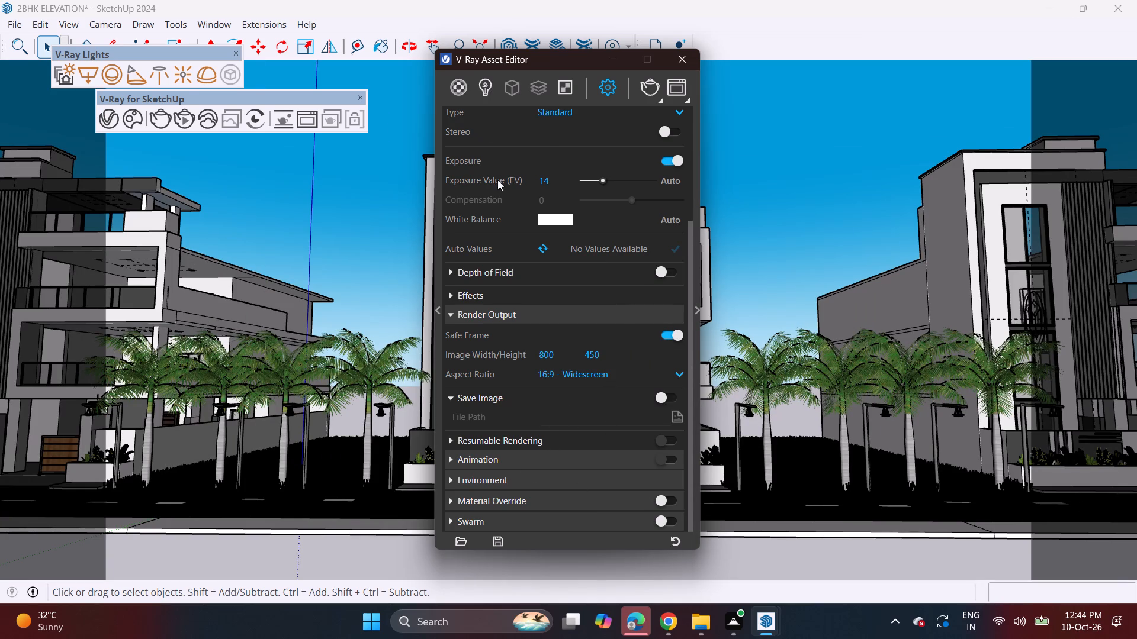
Review the scene's V-Ray lights and place a dome light on the ground beside the main house.
{"action": "left_click", "coordinate": [487, 93]}
{"action": "scroll", "coordinate": [536, 239], "scroll_direction": "up", "scroll_amount": 2}
{"action": "scroll", "coordinate": [535, 223], "scroll_direction": "down", "scroll_amount": 4}
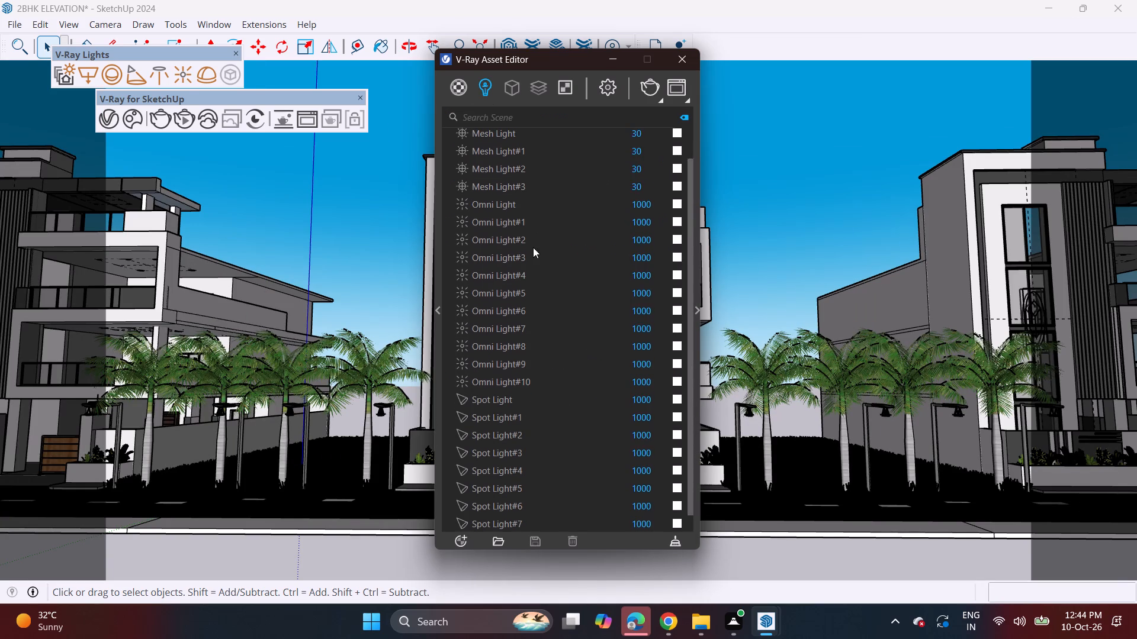
{"action": "scroll", "coordinate": [533, 247], "scroll_direction": "down", "scroll_amount": 9}
{"action": "scroll", "coordinate": [512, 331], "scroll_direction": "up", "scroll_amount": 8}
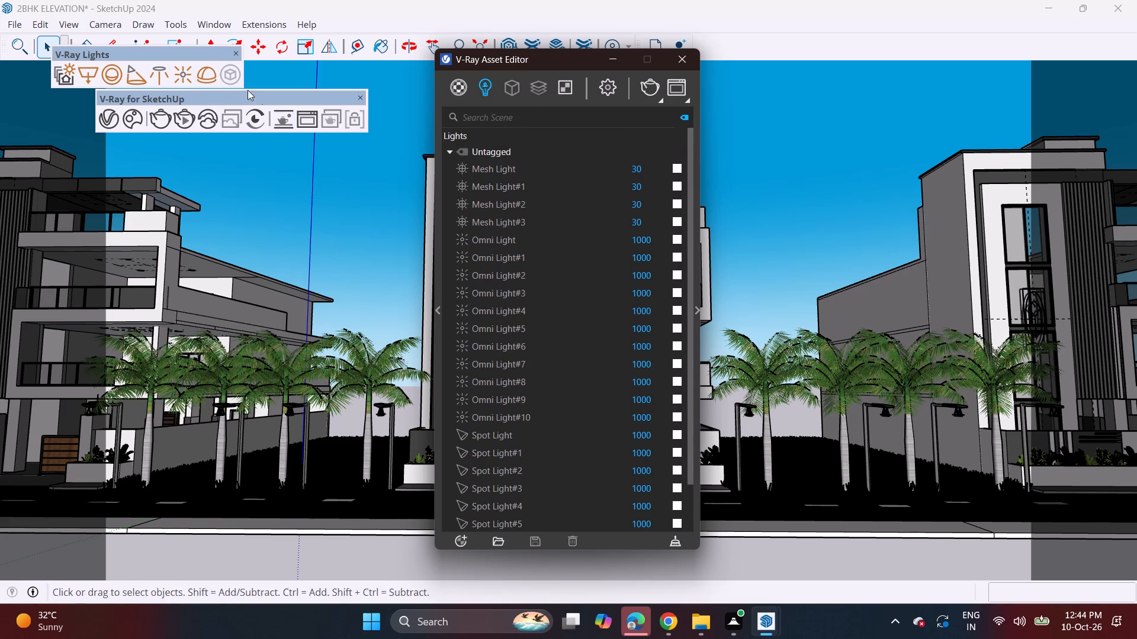
{"action": "left_click", "coordinate": [205, 71]}
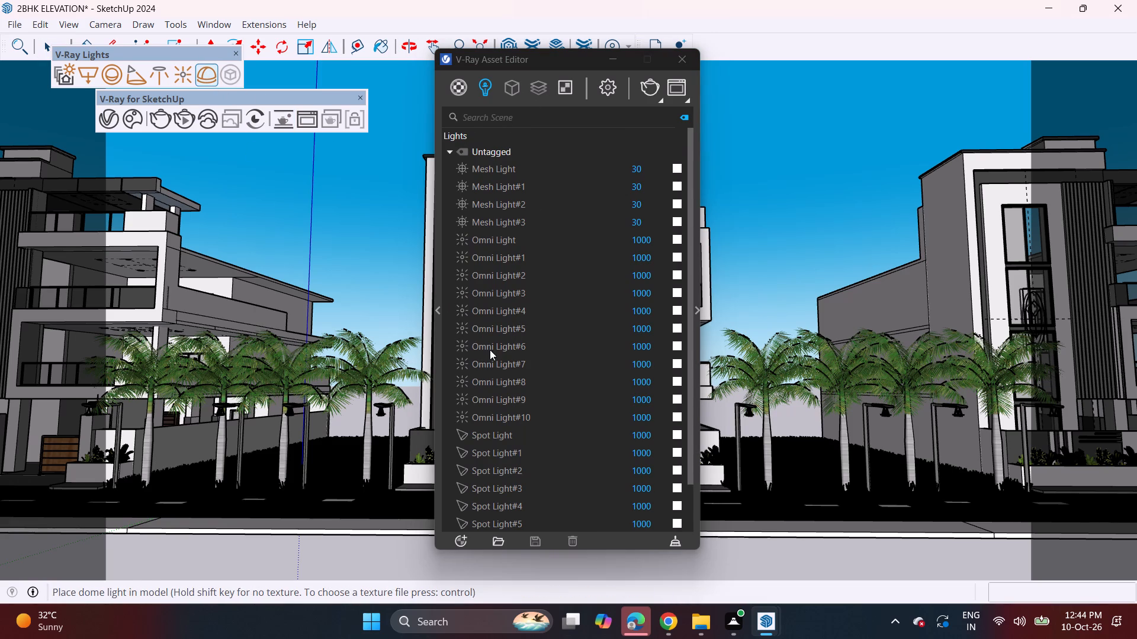
{"action": "double_click", "coordinate": [796, 451]}
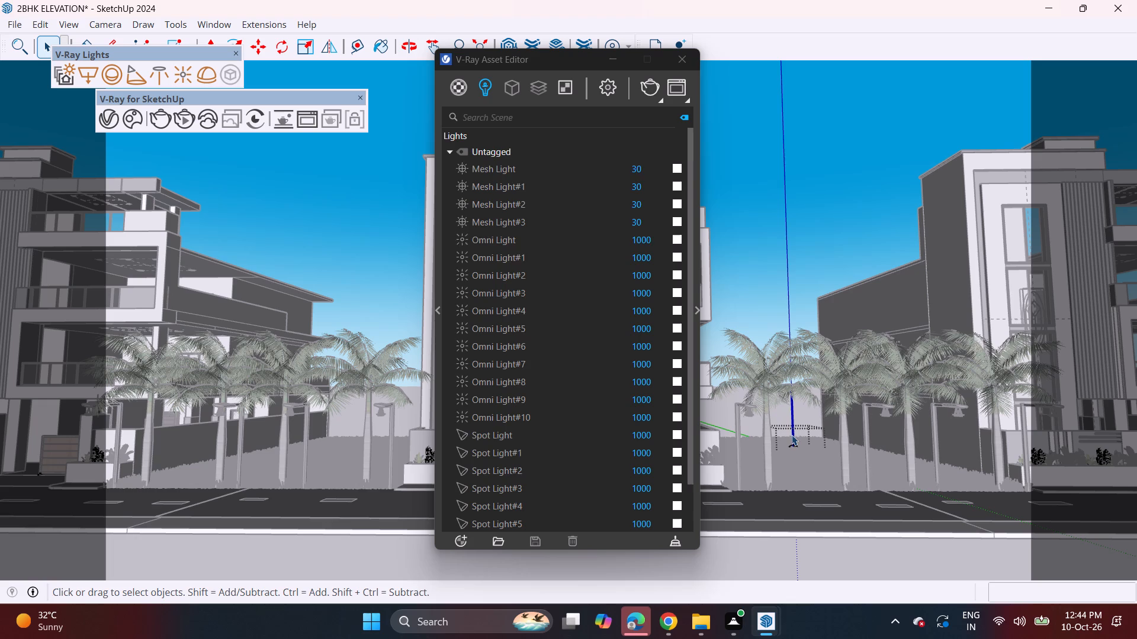
Replace the dome light's default HDR texture with a bitmap of golden_gate_hills_4k.exr from Downloads, and leave the light's editing context.
{"action": "left_click", "coordinate": [505, 167]}
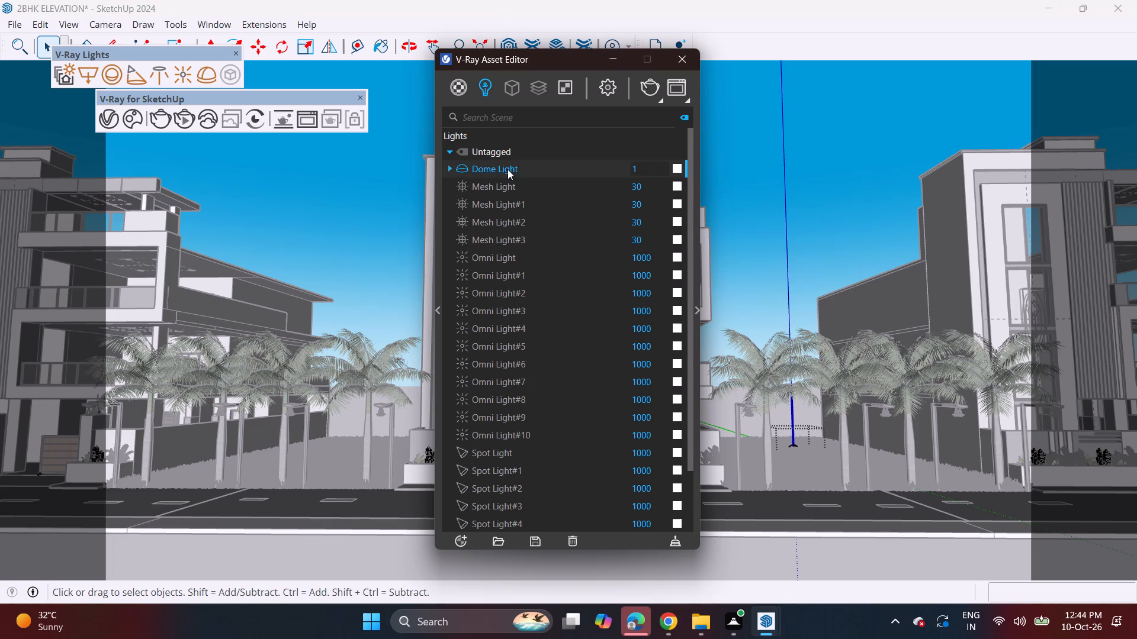
{"action": "left_click", "coordinate": [698, 312]}
{"action": "right_click", "coordinate": [962, 317]}
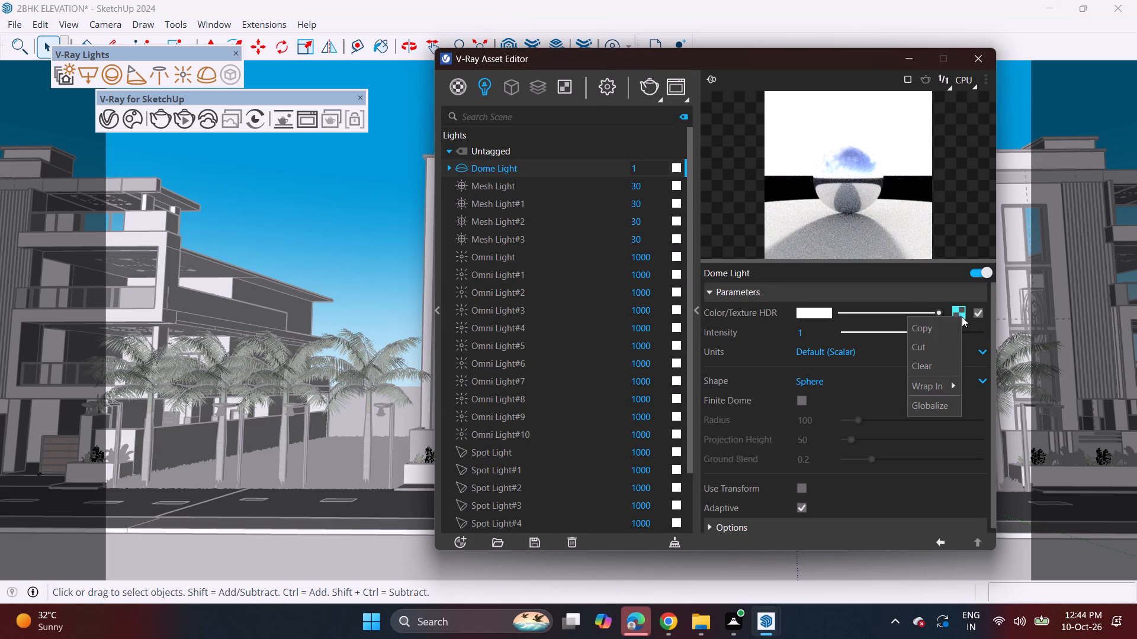
{"action": "left_click", "coordinate": [934, 362]}
{"action": "left_click", "coordinate": [959, 317]}
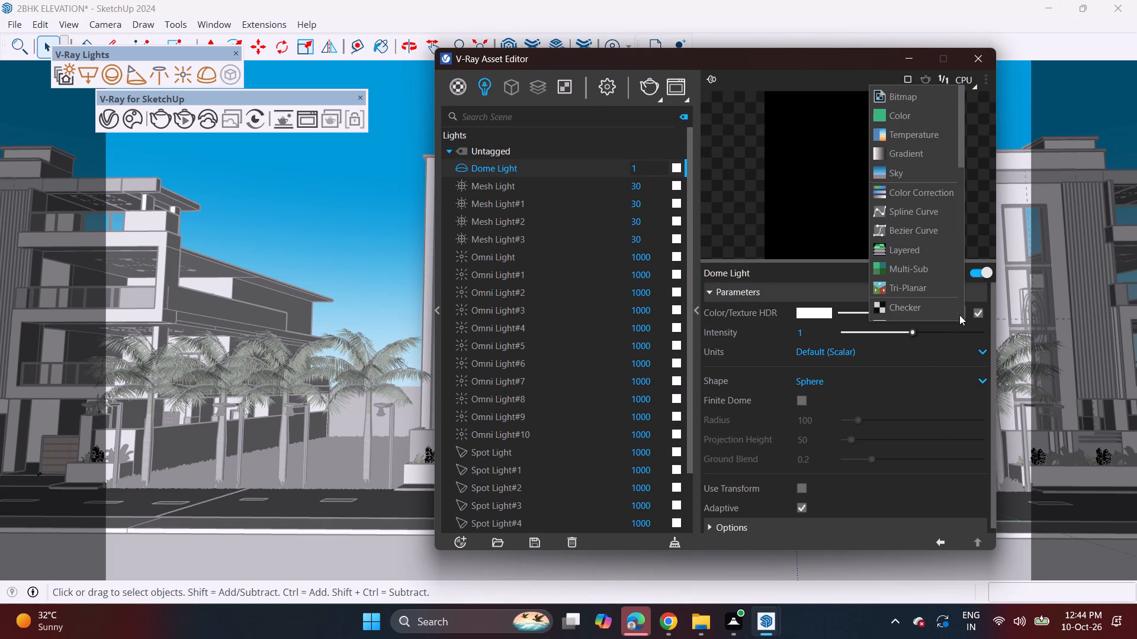
{"action": "left_click", "coordinate": [911, 96]}
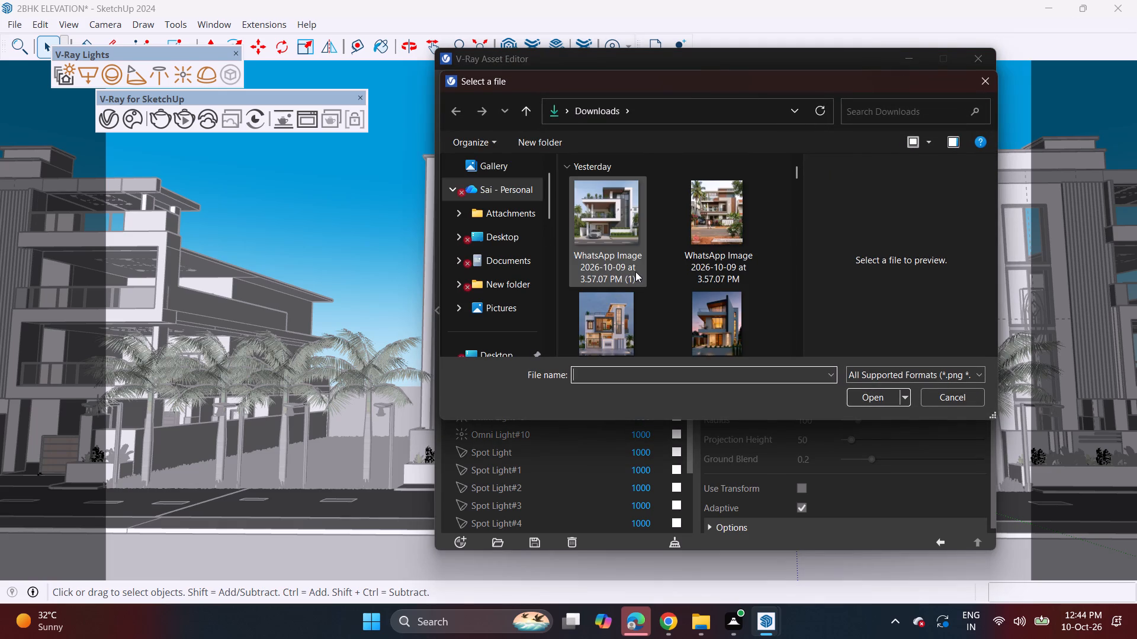
{"action": "scroll", "coordinate": [635, 272], "scroll_direction": "down", "scroll_amount": 3}
{"action": "scroll", "coordinate": [689, 251], "scroll_direction": "down", "scroll_amount": 2}
{"action": "left_click", "coordinate": [740, 194]}
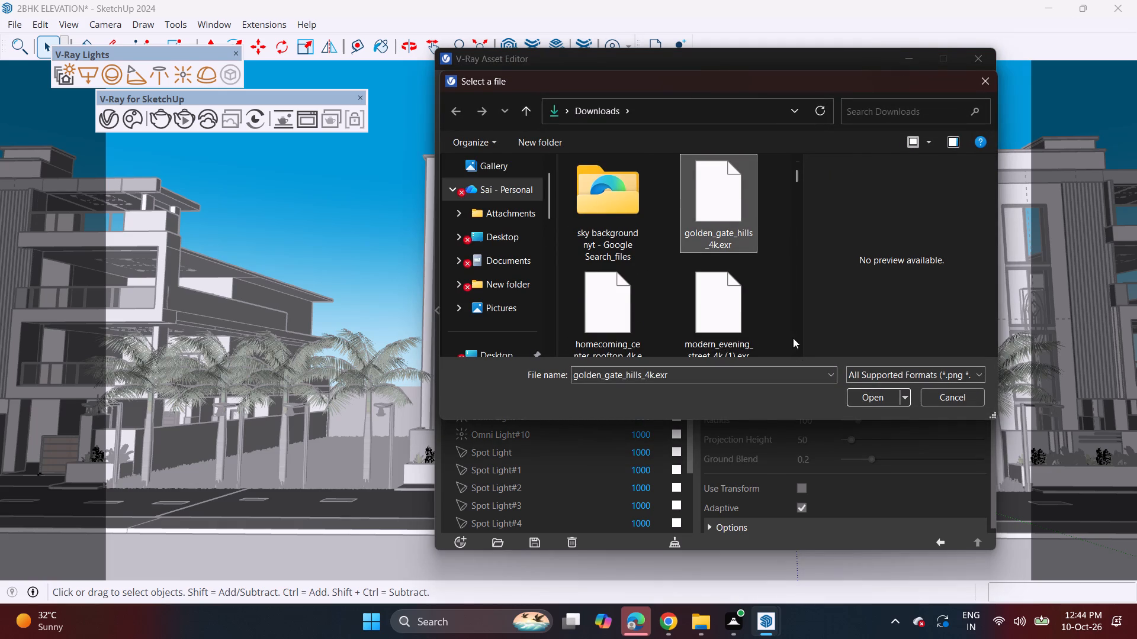
{"action": "left_click", "coordinate": [871, 399]}
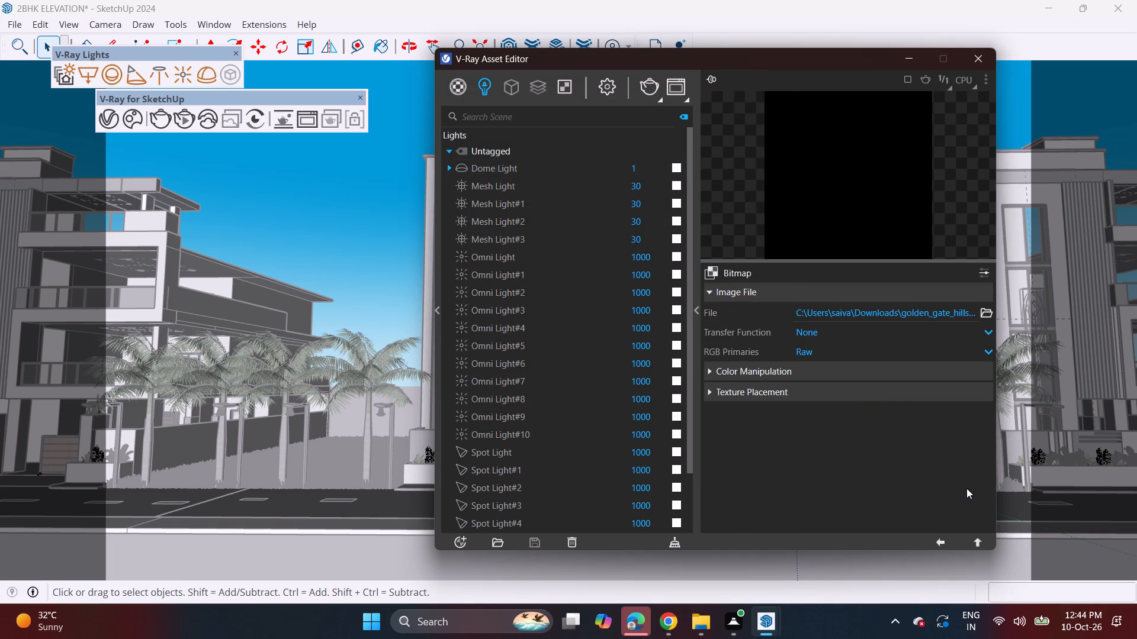
{"action": "left_click", "coordinate": [975, 543]}
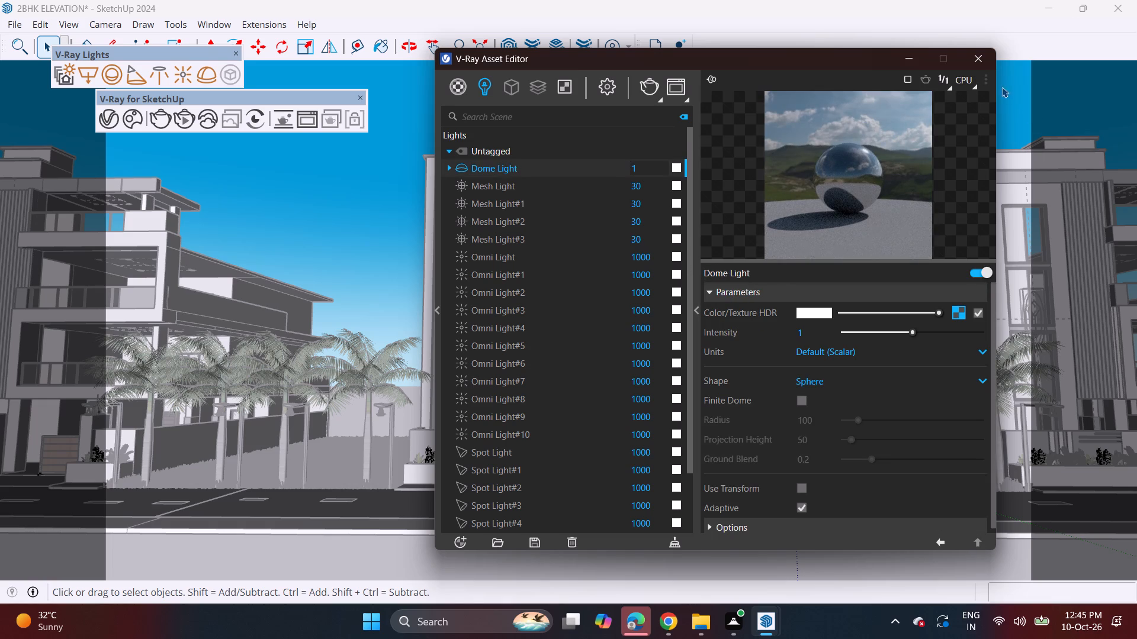
{"action": "left_click", "coordinate": [984, 51]}
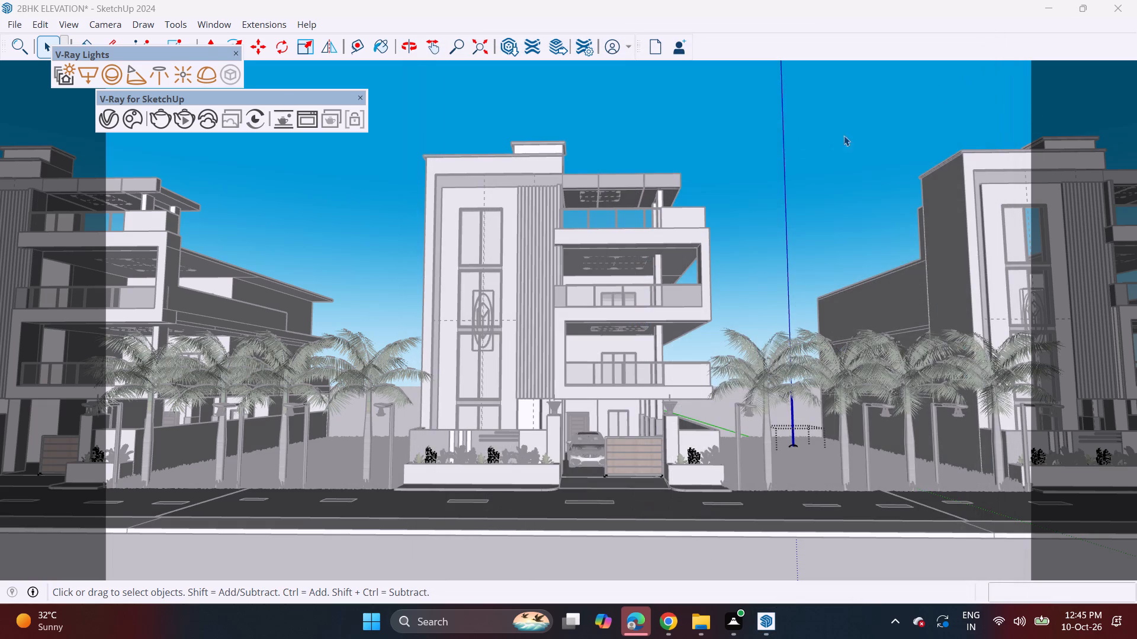
{"action": "left_click", "coordinate": [703, 201]}
{"action": "left_click", "coordinate": [722, 198]}
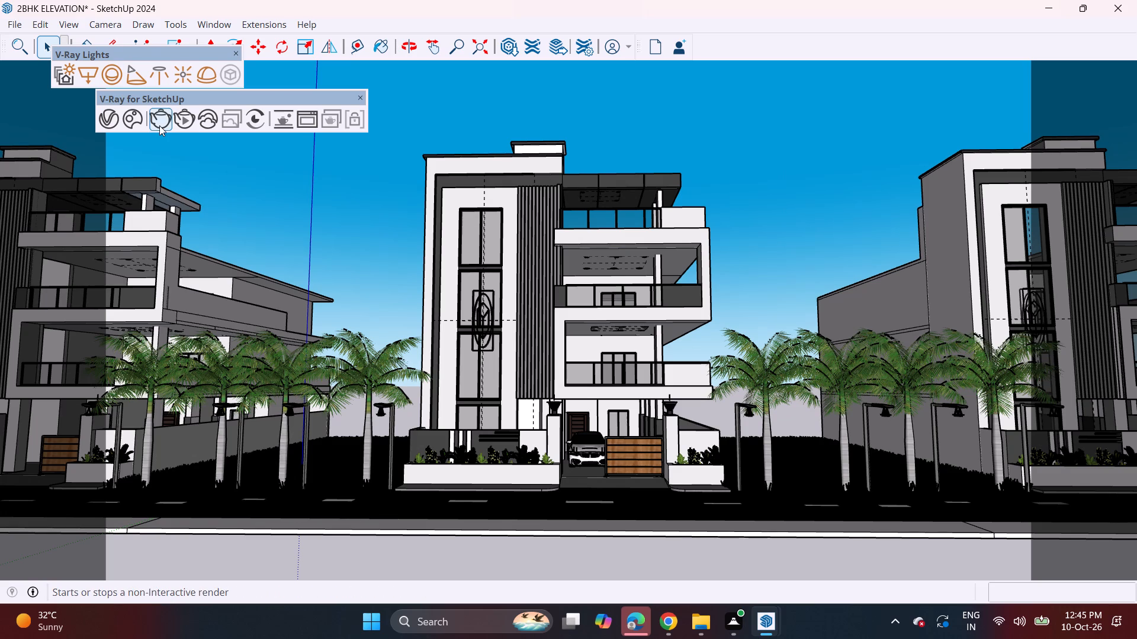
Start a non-interactive V-Ray render of the main house's front elevation, framed slightly closer.
{"action": "scroll", "coordinate": [468, 192], "scroll_direction": "up", "scroll_amount": 1}
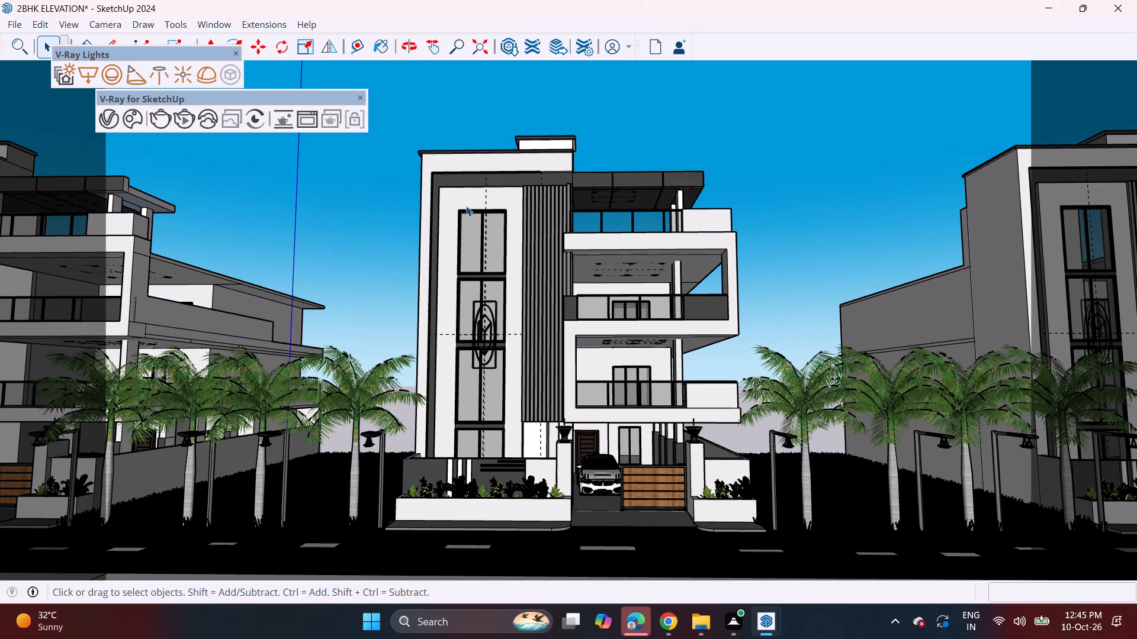
{"action": "left_click", "coordinate": [158, 116]}
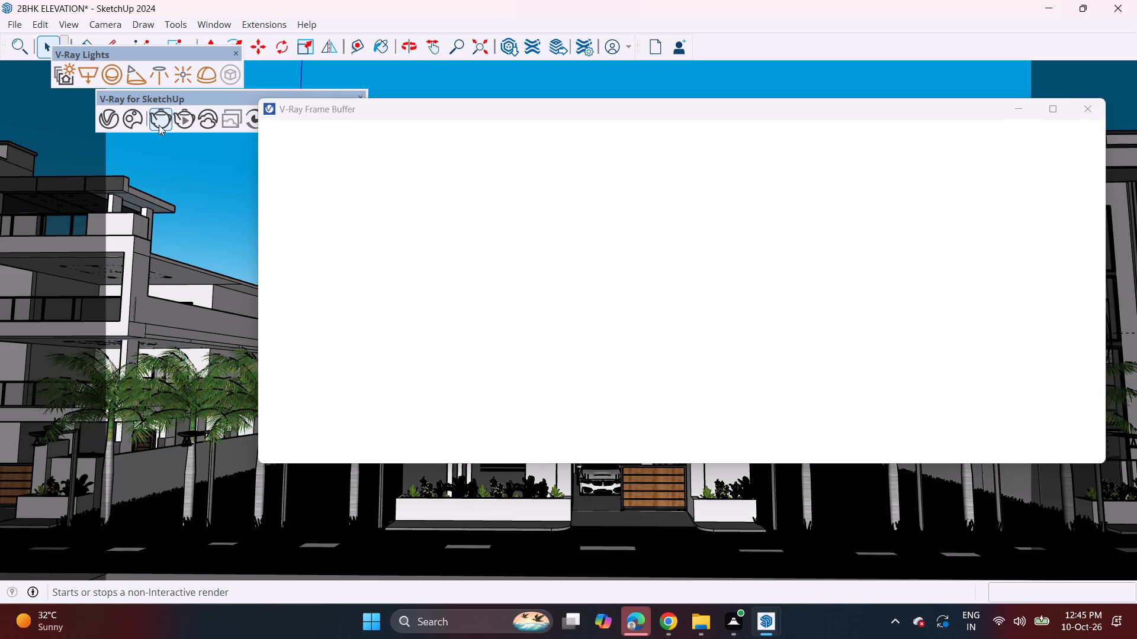
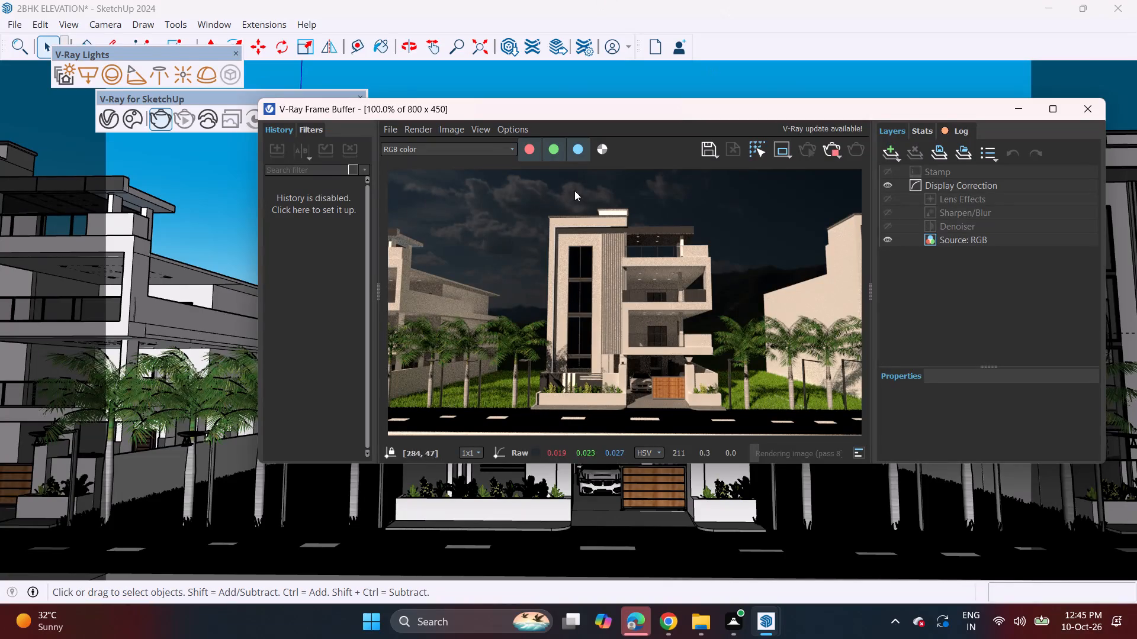
Close the render window and draw a V-Ray rectangle light facing down on the ceiling of the main house's top-floor terrace.
{"action": "left_click", "coordinate": [1097, 103]}
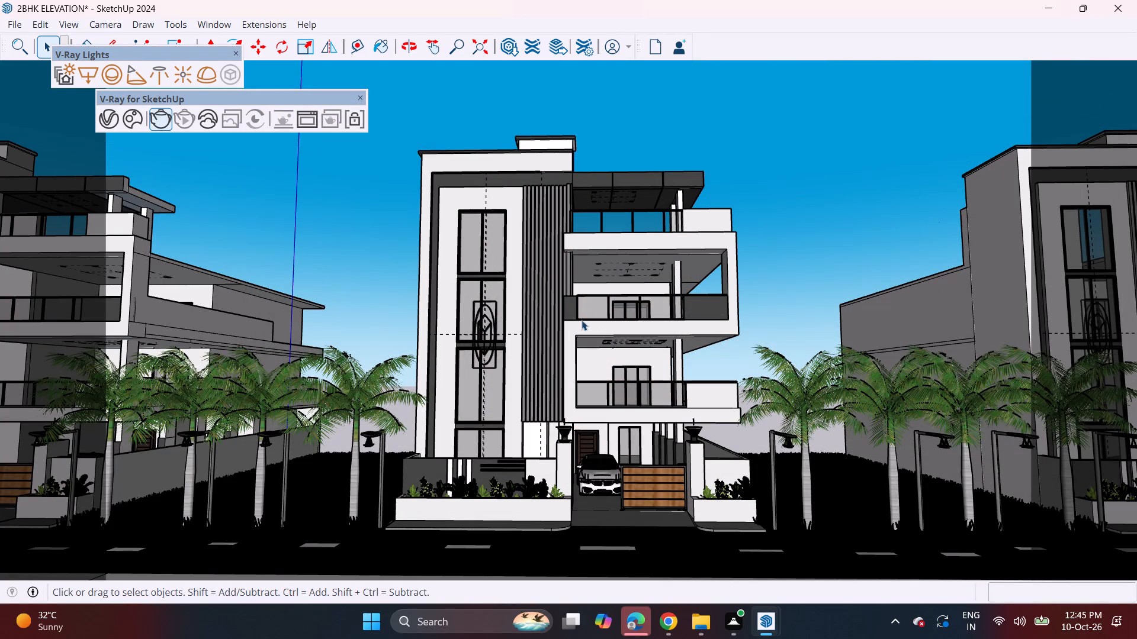
{"action": "double_click", "coordinate": [91, 78]}
{"action": "middle_click_drag", "start_coordinate": [568, 235], "coordinate": [436, 279]}
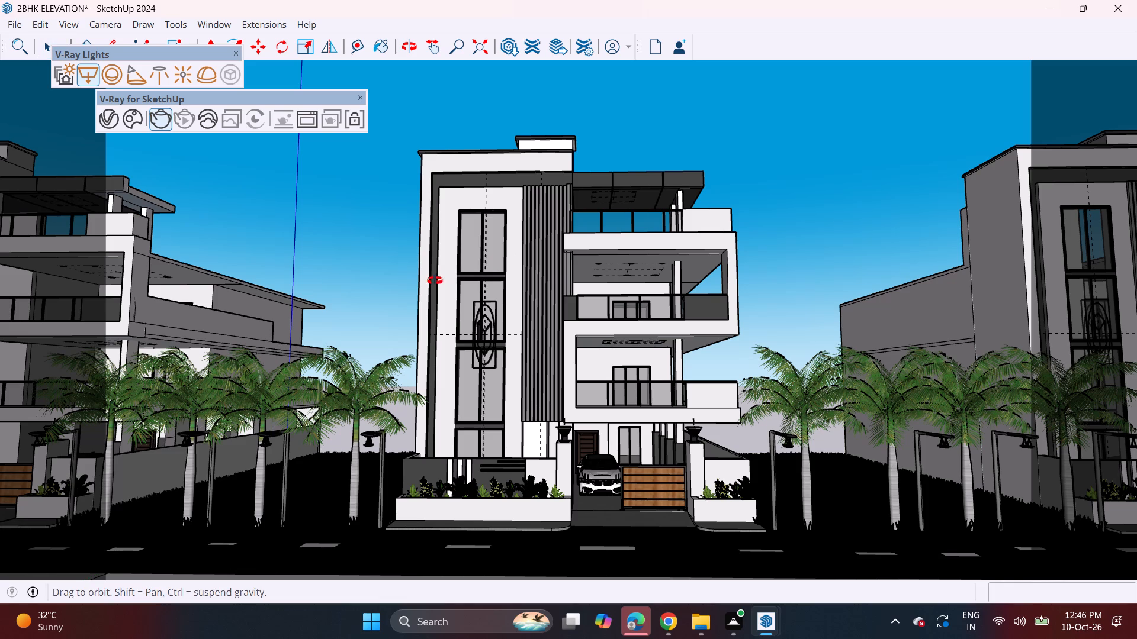
{"action": "middle_click_drag", "start_coordinate": [596, 276], "coordinate": [416, 342]}
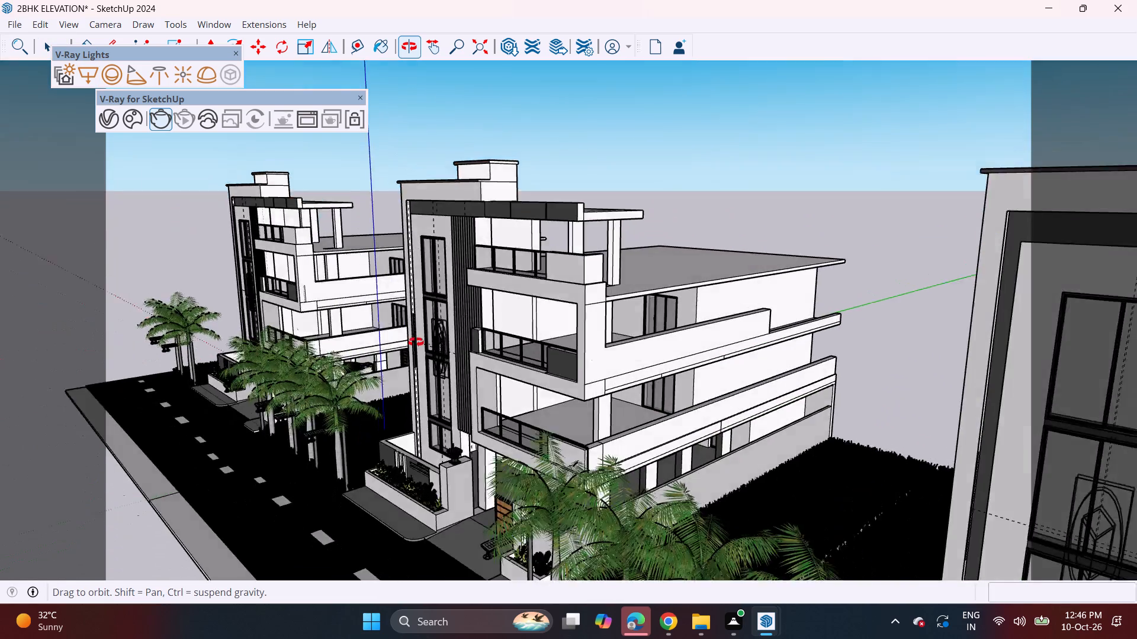
{"action": "middle_click_drag", "start_coordinate": [416, 342], "coordinate": [369, 319]}
{"action": "scroll", "coordinate": [485, 233], "scroll_direction": "up", "scroll_amount": 4}
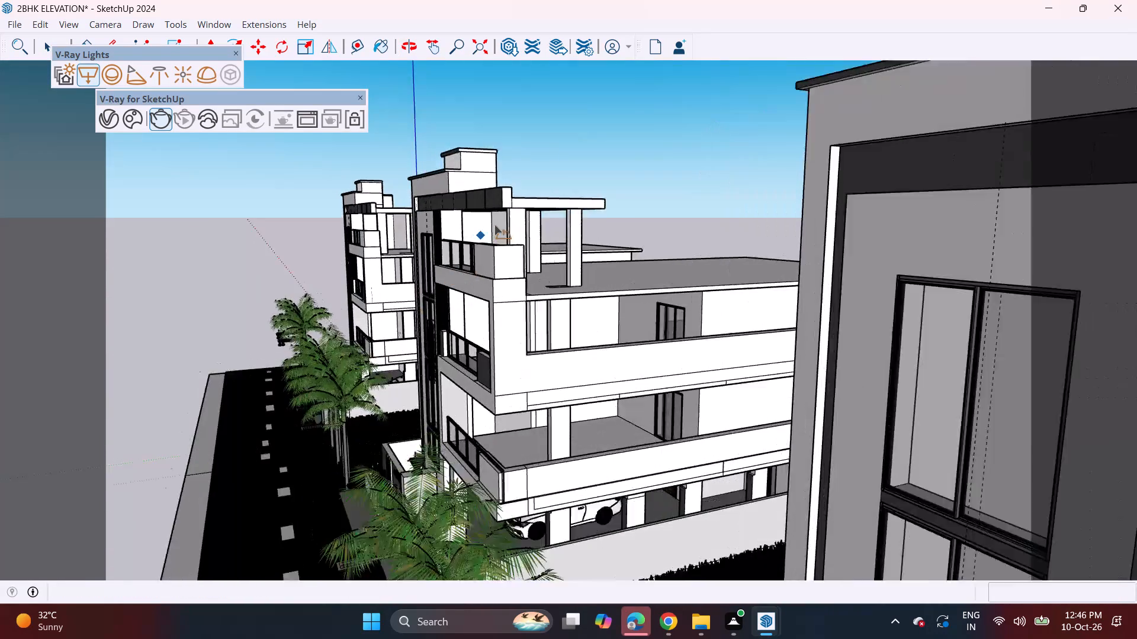
{"action": "scroll", "coordinate": [486, 221], "scroll_direction": "up", "scroll_amount": 14}
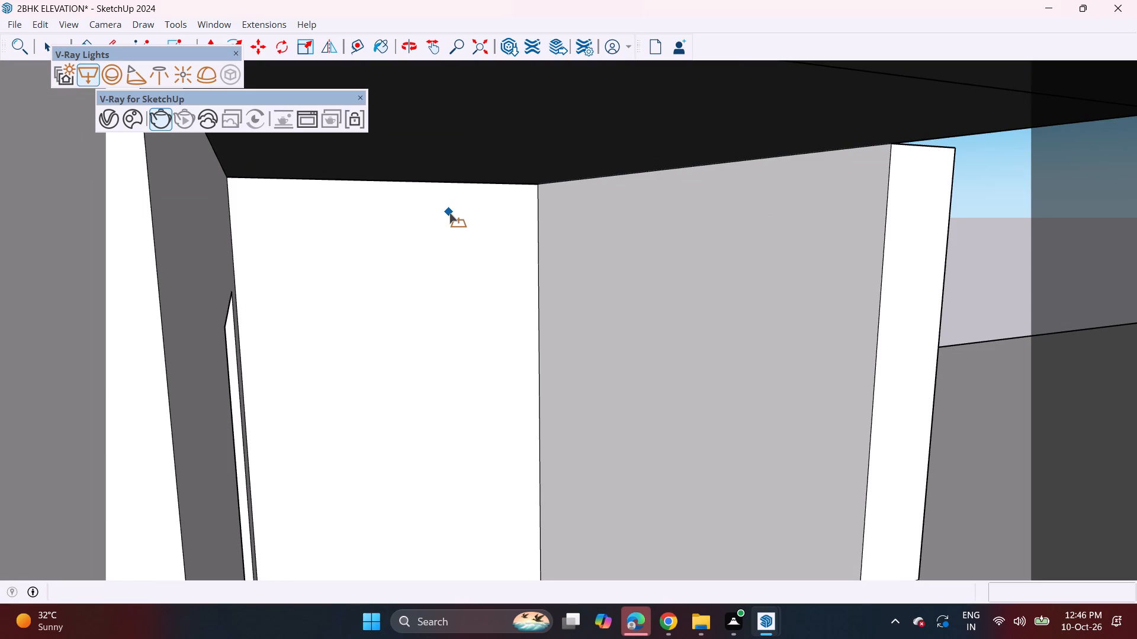
{"action": "left_click", "coordinate": [489, 109]}
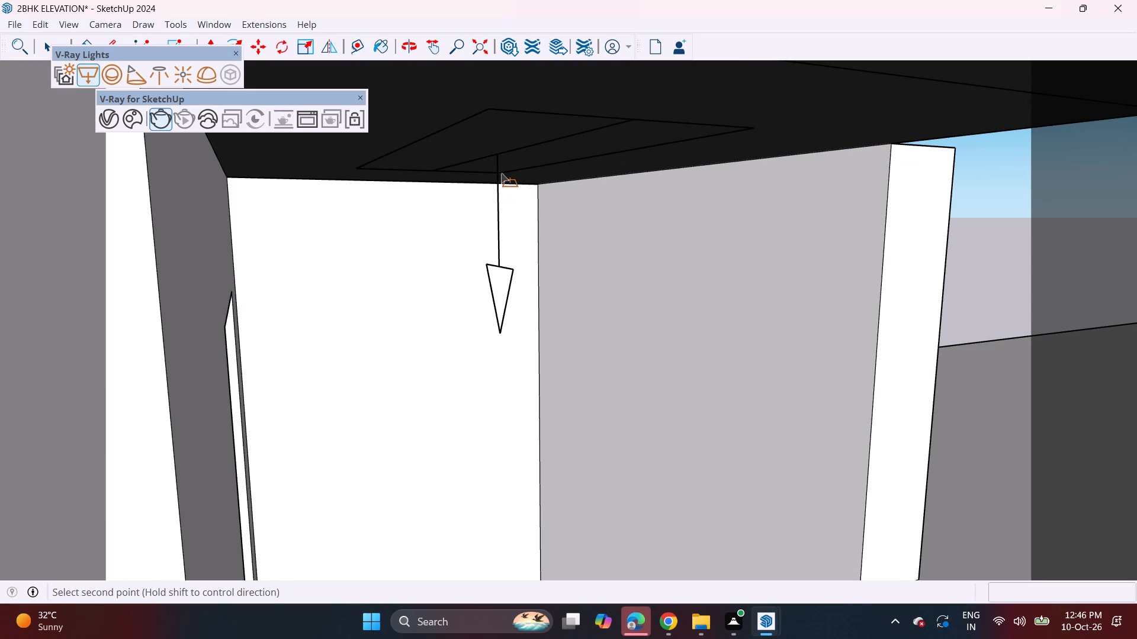
{"action": "left_click", "coordinate": [501, 173]}
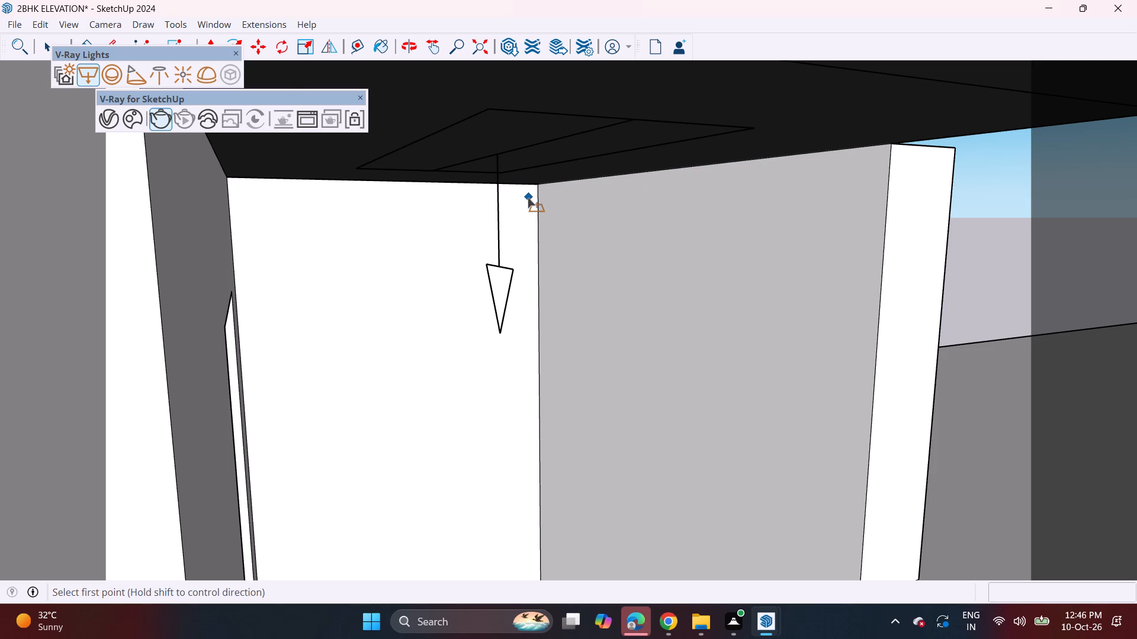
Scale the terrace ceiling's rectangle light uniformly by a factor of 1.32.
{"action": "scroll", "coordinate": [522, 206], "scroll_direction": "down", "scroll_amount": 2}
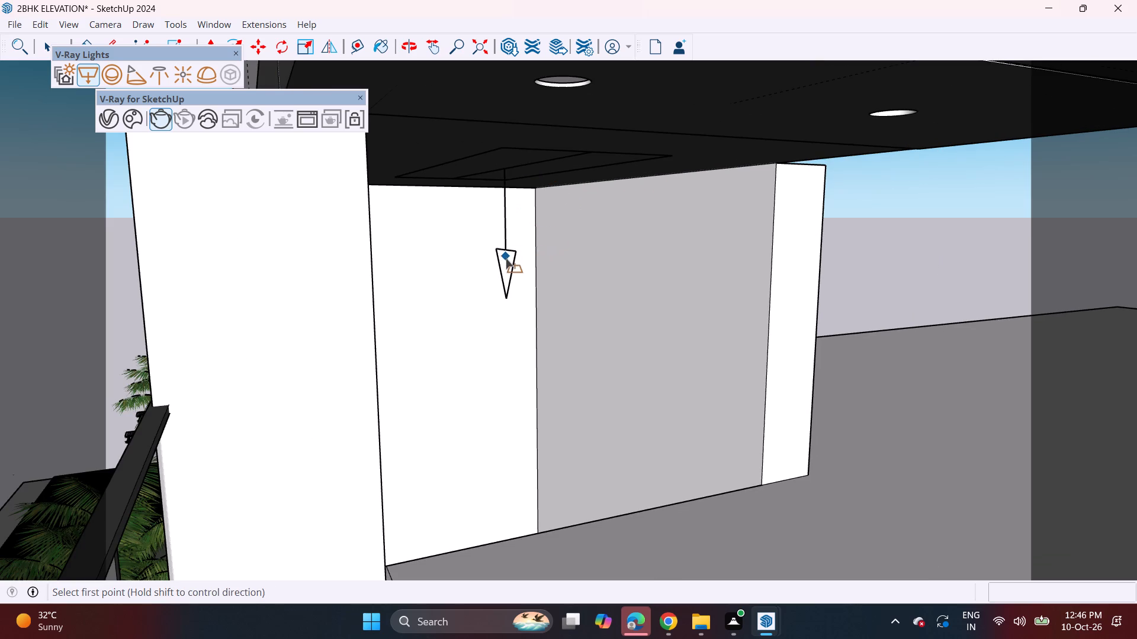
{"action": "middle_click_drag", "start_coordinate": [551, 219], "coordinate": [542, 201]}
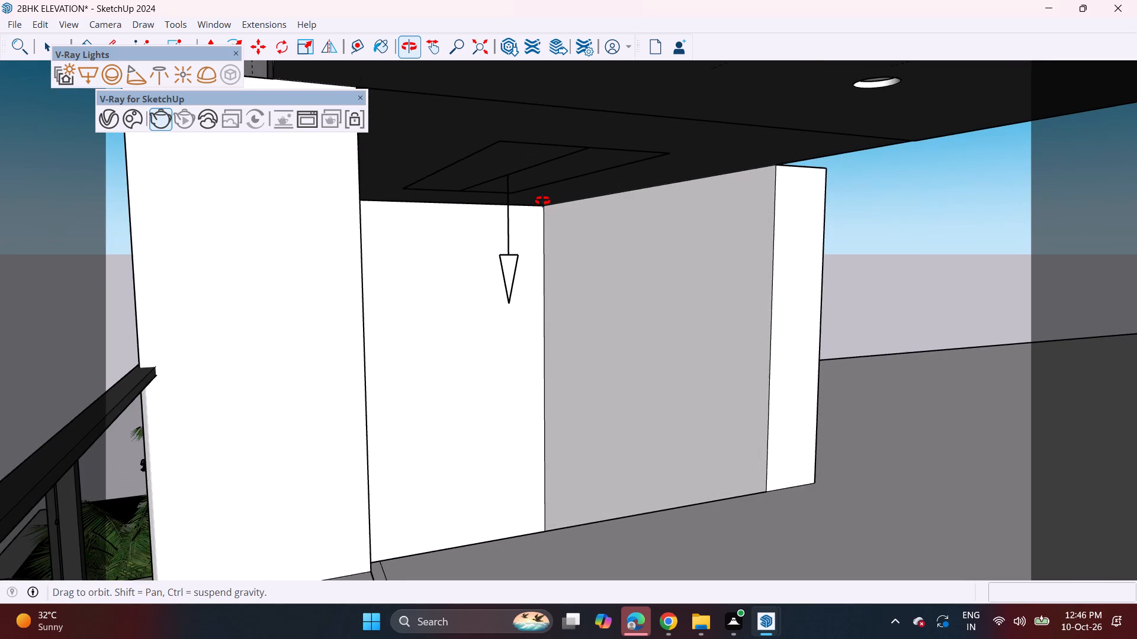
{"action": "middle_click_drag", "start_coordinate": [542, 201], "coordinate": [539, 200]}
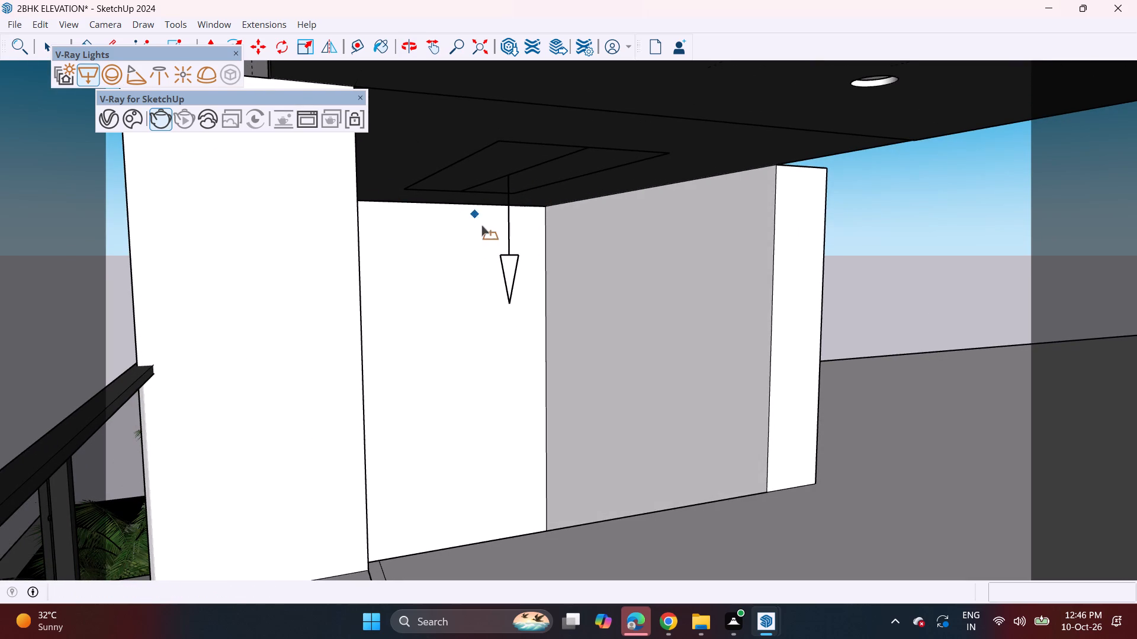
{"action": "key", "text": "space"}
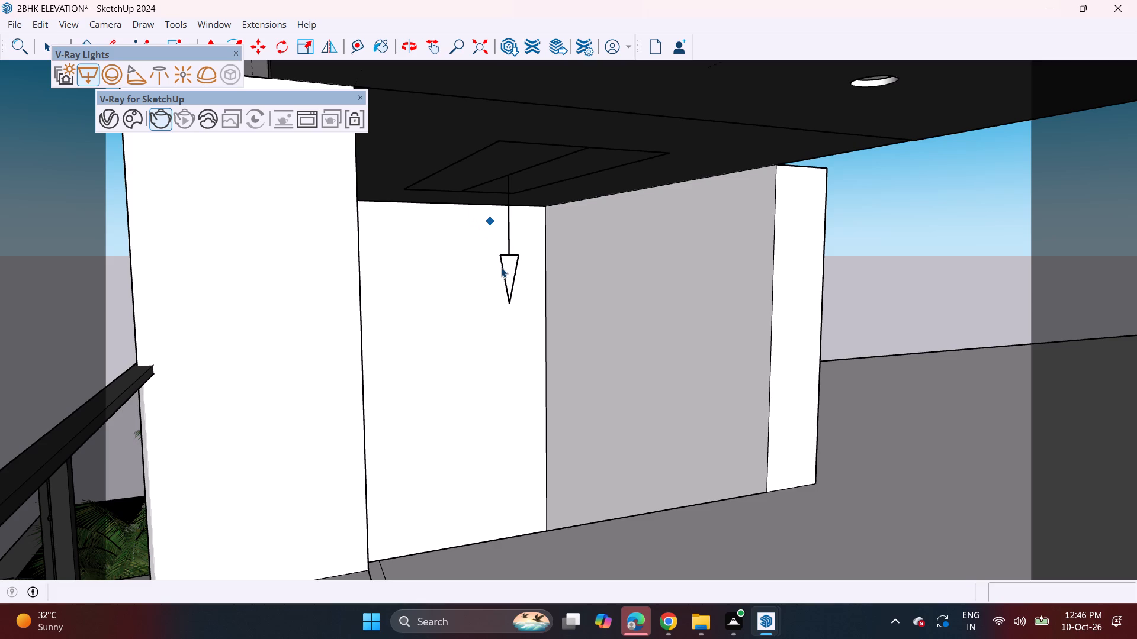
{"action": "left_click", "coordinate": [505, 256]}
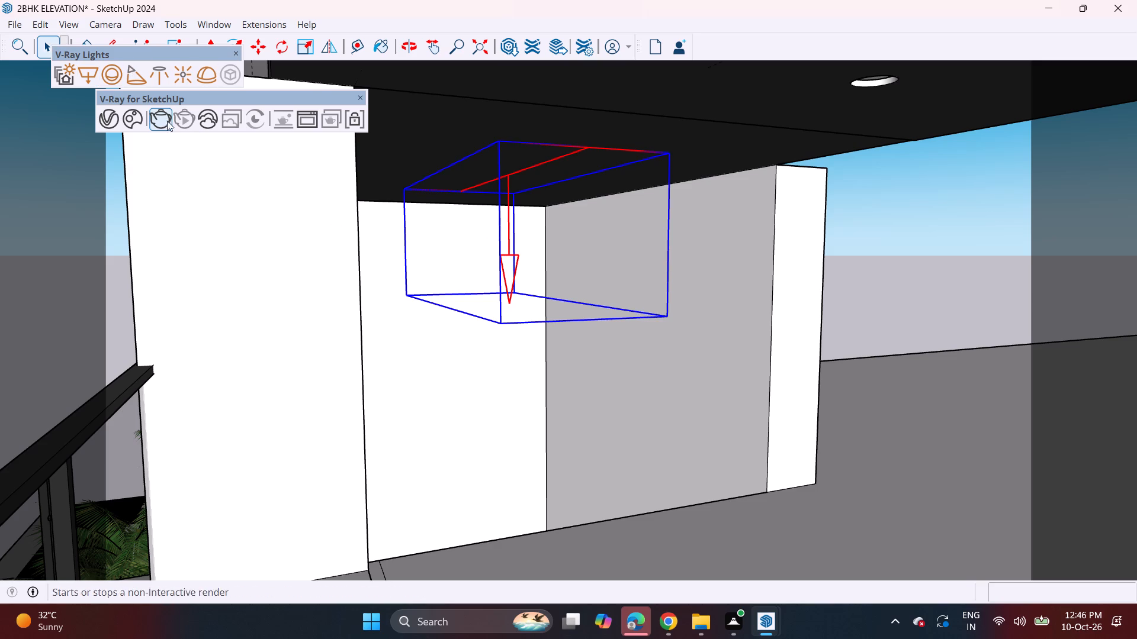
{"action": "left_click", "coordinate": [304, 54]}
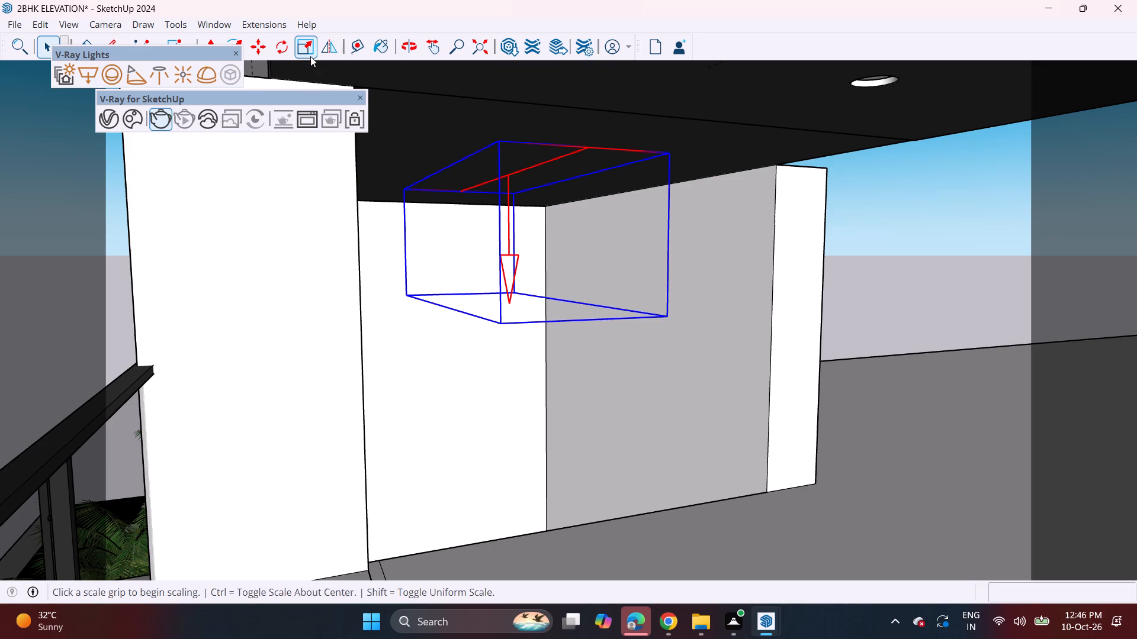
{"action": "left_click", "coordinate": [506, 324]}
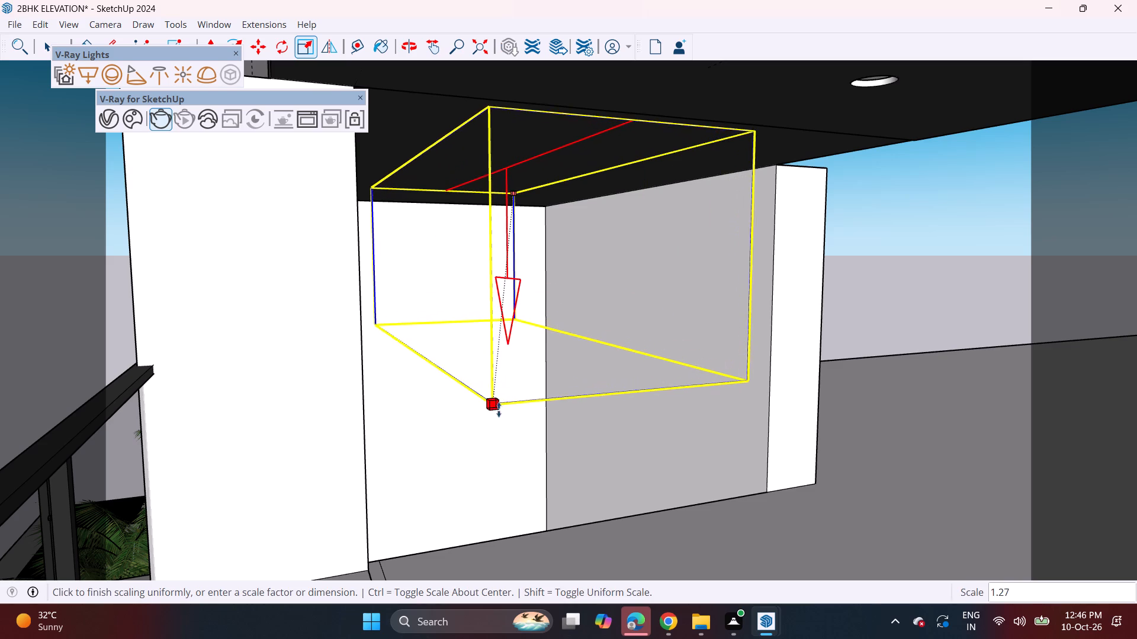
{"action": "left_click", "coordinate": [493, 427]}
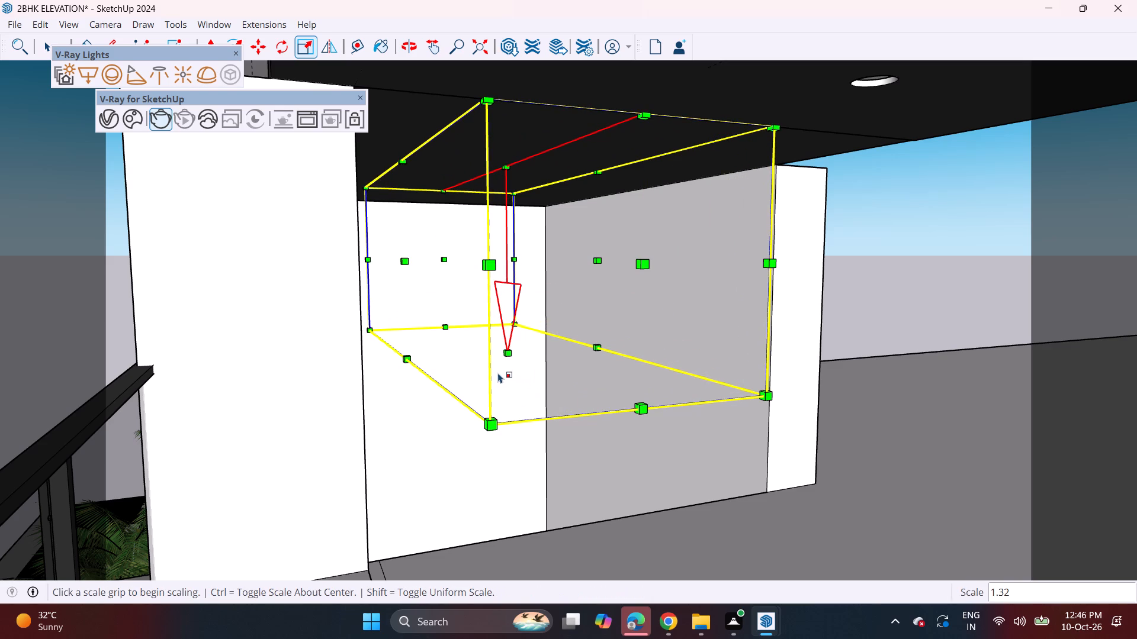
{"action": "key", "text": "space"}
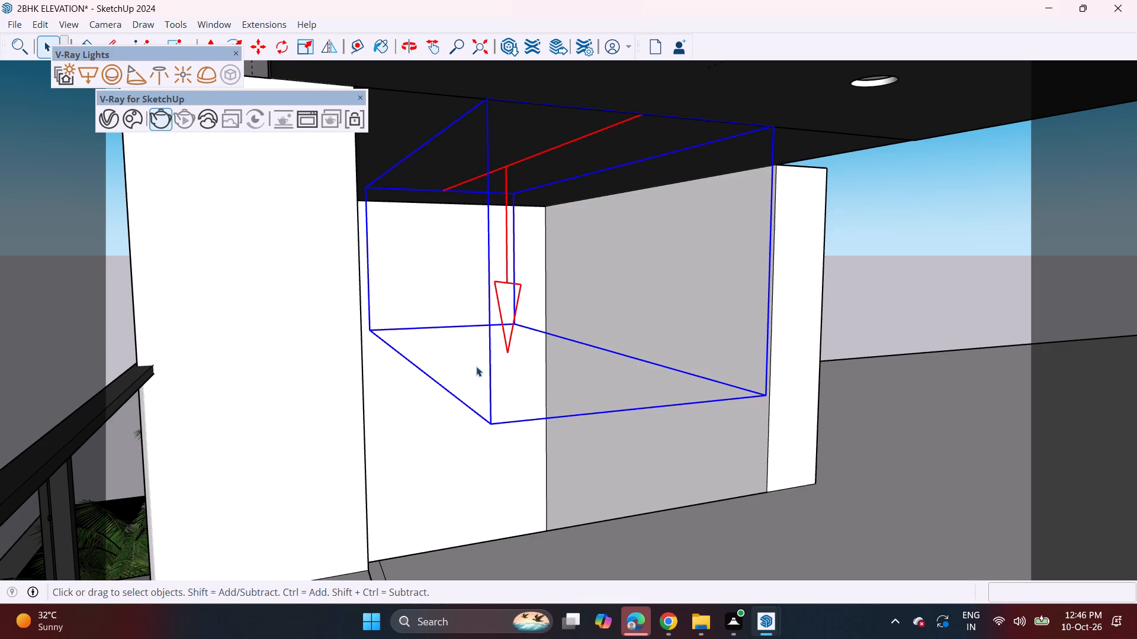
Stop the running V-Ray render and start a new non-interactive one of the main house framed from the front.
{"action": "middle_click_drag", "start_coordinate": [410, 434], "coordinate": [554, 405]}
{"action": "scroll", "coordinate": [555, 398], "scroll_direction": "down", "scroll_amount": 13}
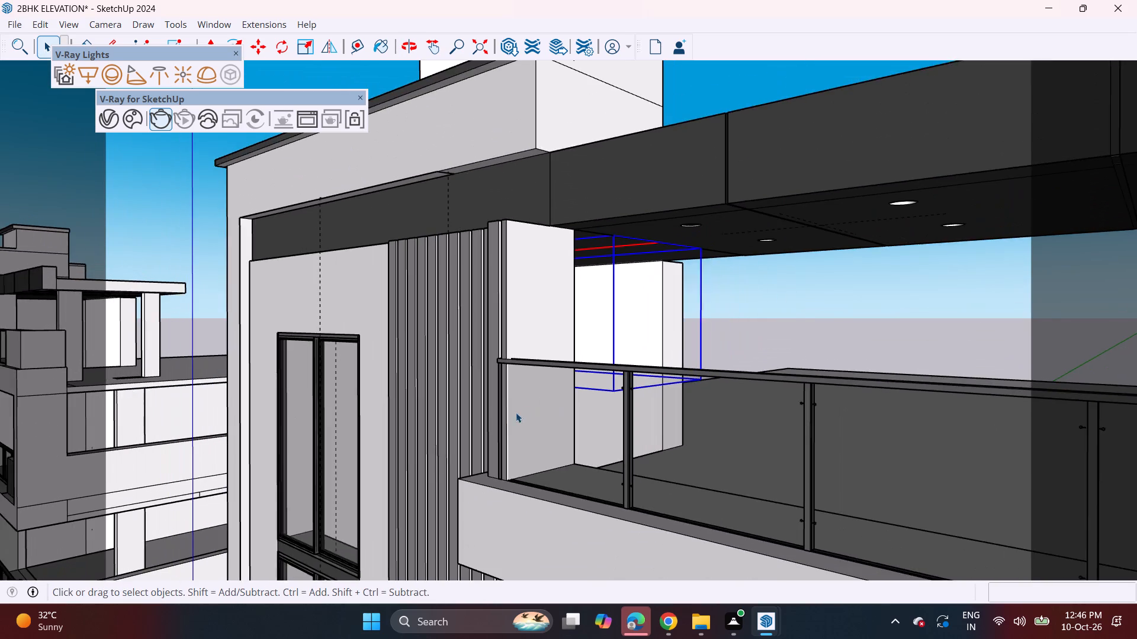
{"action": "middle_click_drag", "start_coordinate": [506, 422], "coordinate": [596, 398]}
{"action": "scroll", "coordinate": [605, 386], "scroll_direction": "down", "scroll_amount": 14}
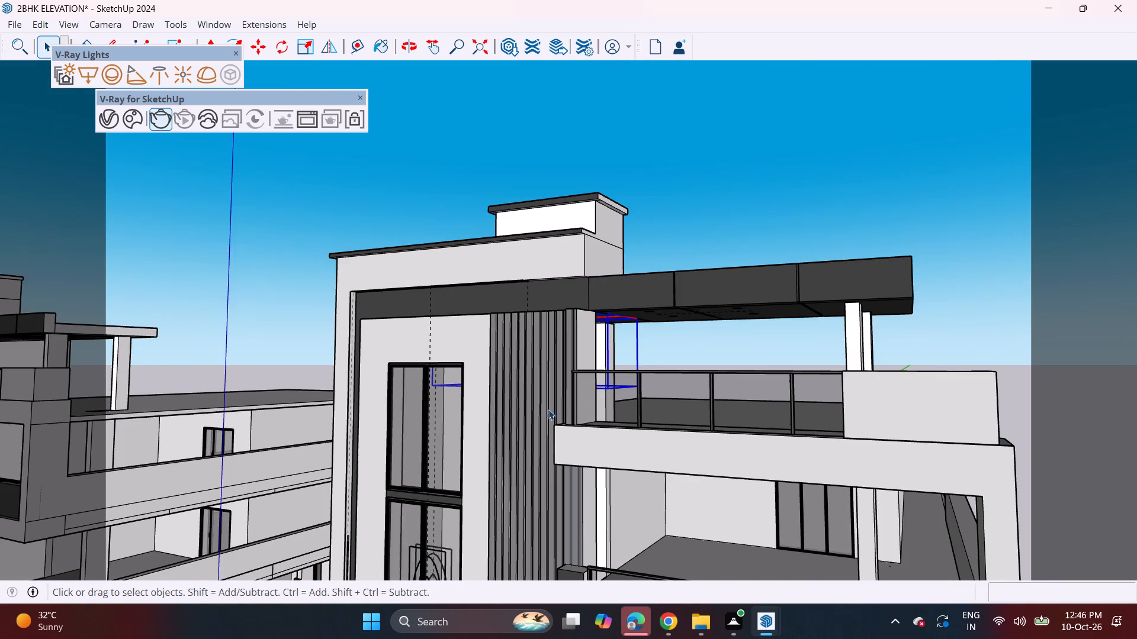
{"action": "middle_click_drag", "start_coordinate": [549, 411], "coordinate": [640, 402]}
{"action": "scroll", "coordinate": [654, 396], "scroll_direction": "down", "scroll_amount": 8}
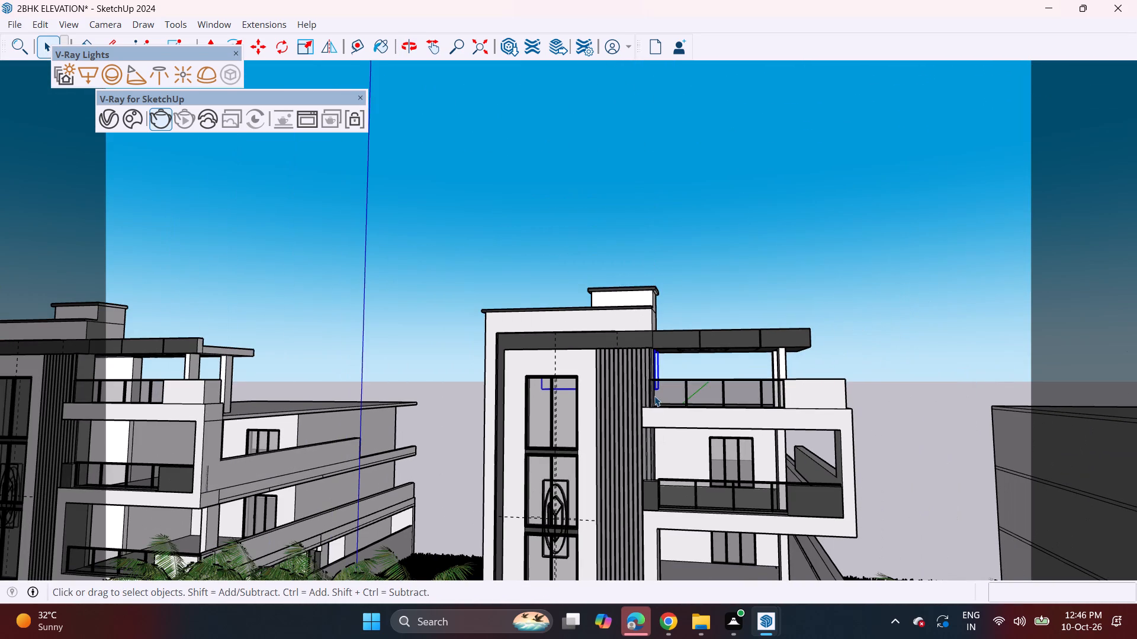
{"action": "scroll", "coordinate": [660, 386], "scroll_direction": "down", "scroll_amount": 2}
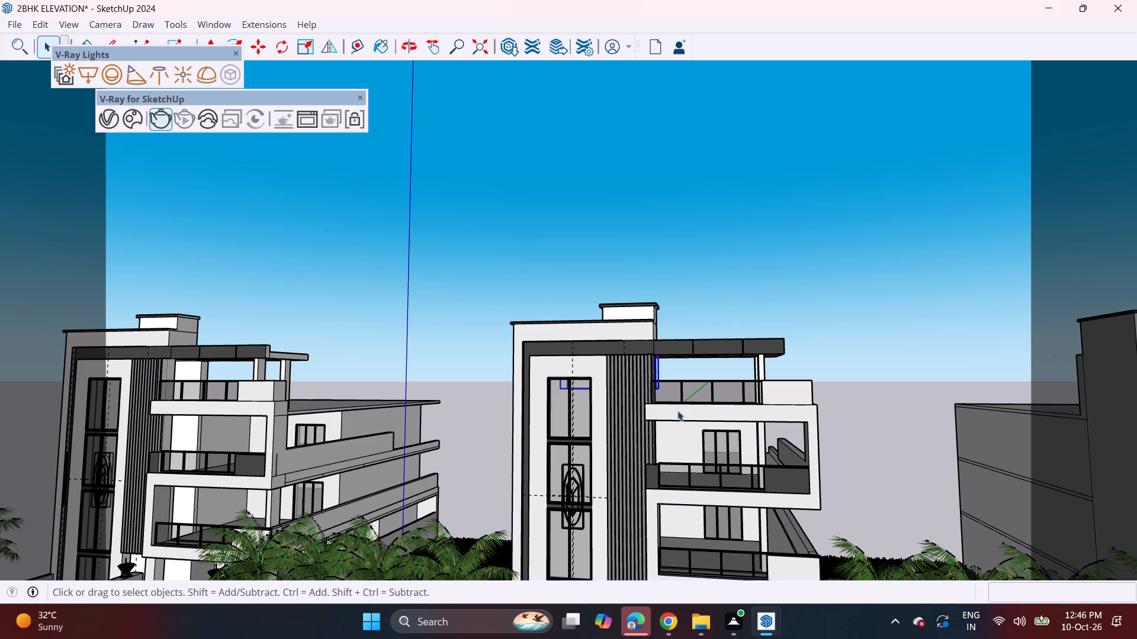
{"action": "middle_click_drag", "start_coordinate": [697, 437], "coordinate": [566, 338]}
{"action": "middle_click_drag", "start_coordinate": [535, 348], "coordinate": [580, 351]}
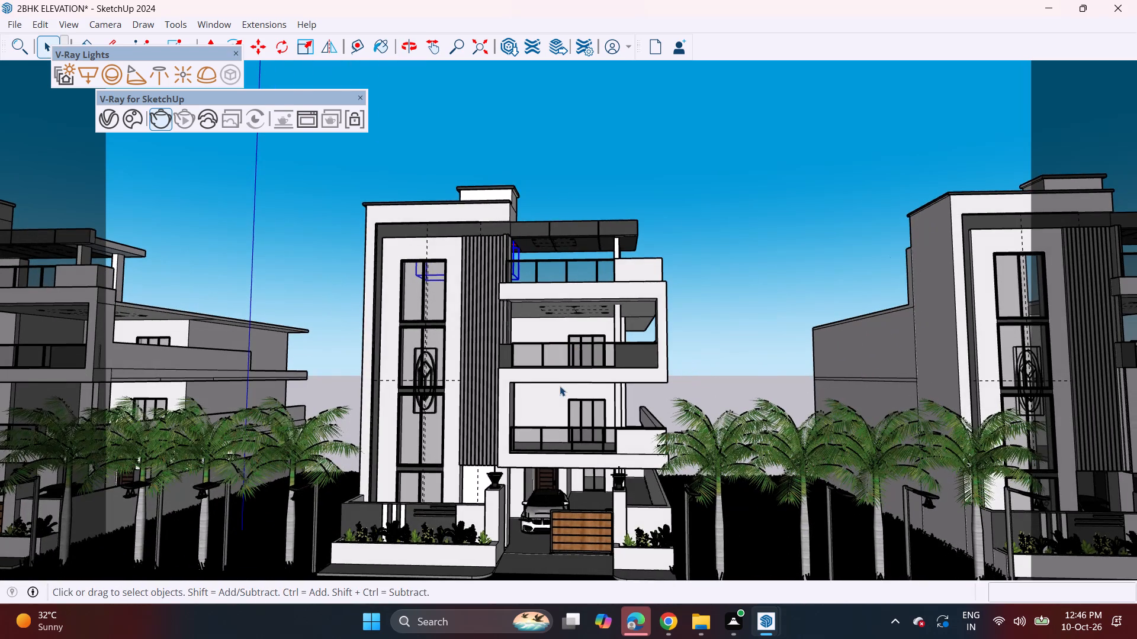
{"action": "scroll", "coordinate": [560, 386], "scroll_direction": "down", "scroll_amount": 1}
{"action": "middle_click_drag", "start_coordinate": [529, 407], "coordinate": [547, 365]}
{"action": "middle_click_drag", "start_coordinate": [539, 367], "coordinate": [551, 374]}
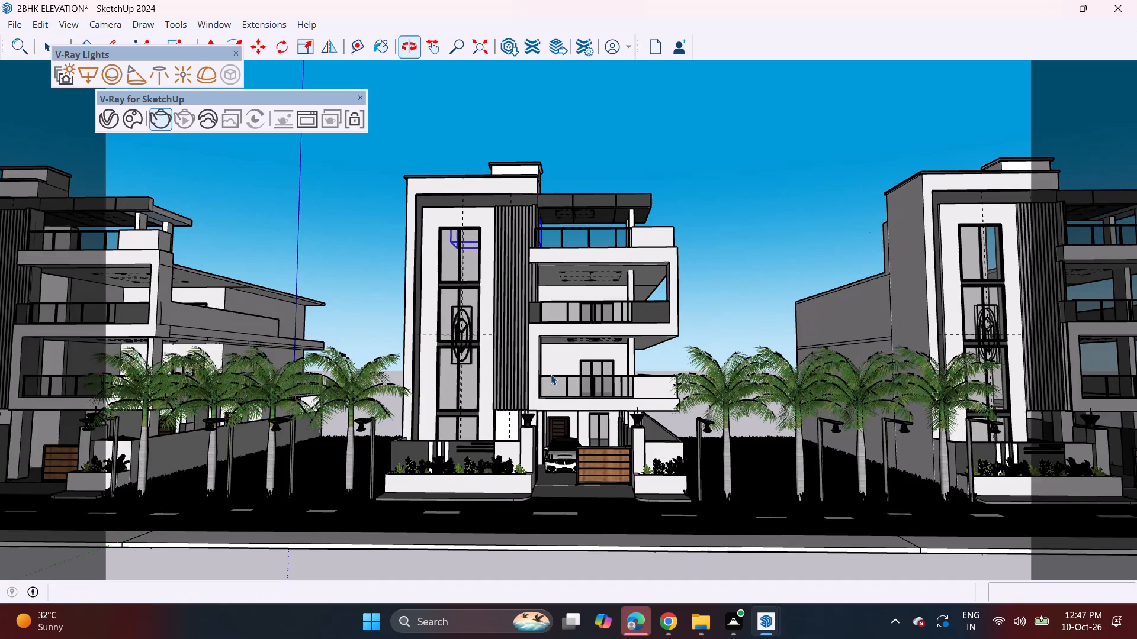
{"action": "scroll", "coordinate": [555, 373], "scroll_direction": "up", "scroll_amount": 2}
{"action": "middle_click_drag", "start_coordinate": [556, 372], "coordinate": [560, 354]}
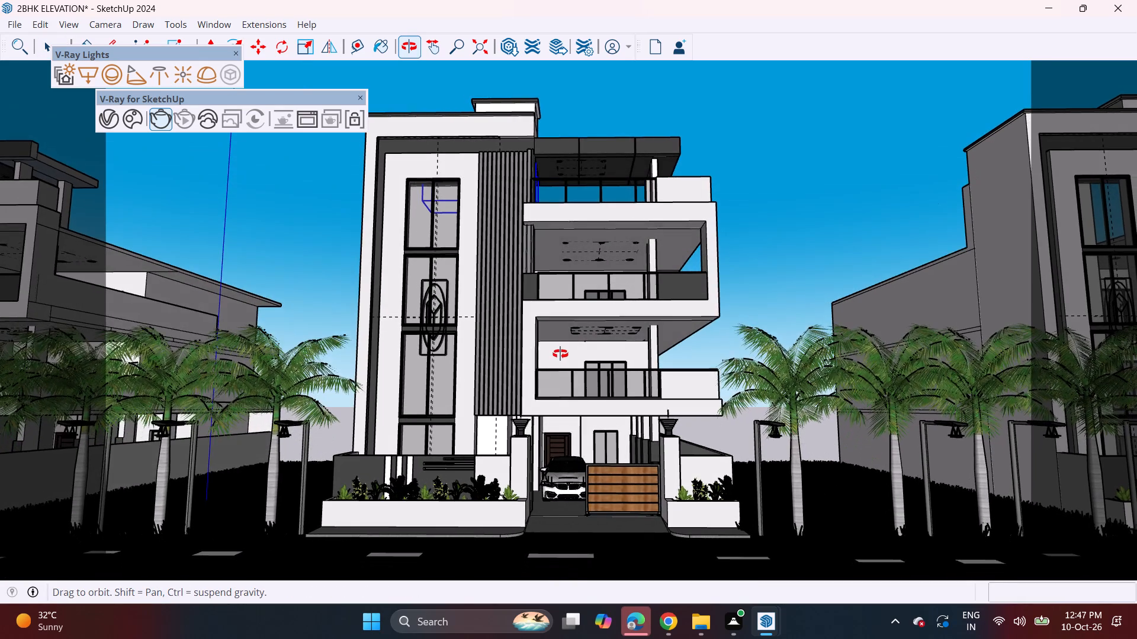
{"action": "middle_click_drag", "start_coordinate": [560, 354], "coordinate": [568, 343]}
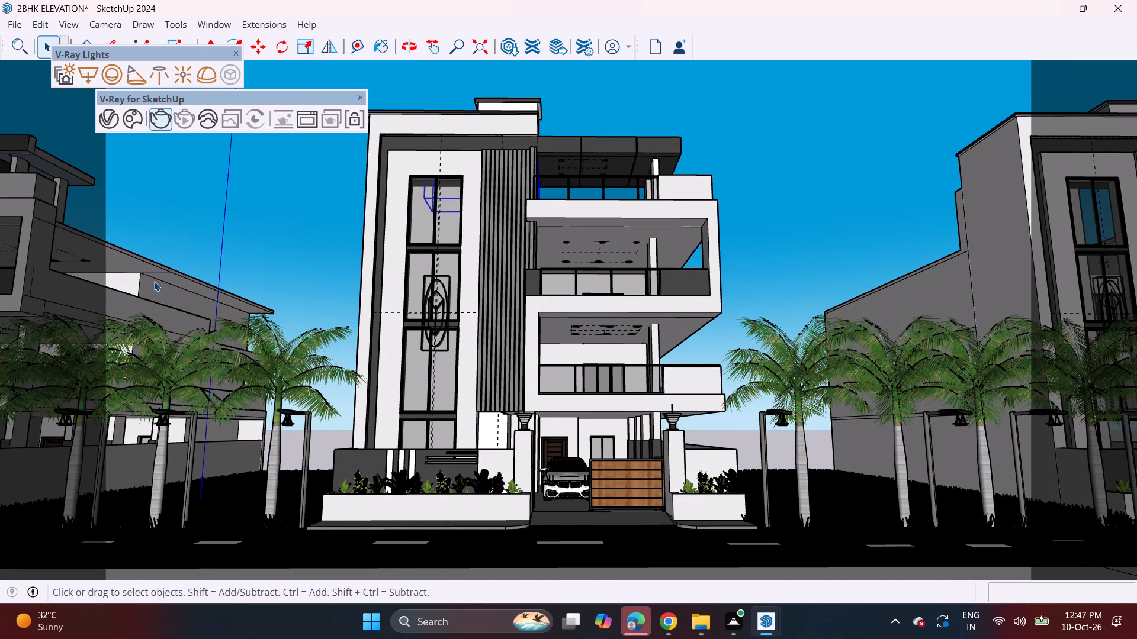
{"action": "left_click", "coordinate": [160, 121]}
{"action": "left_click", "coordinate": [162, 124]}
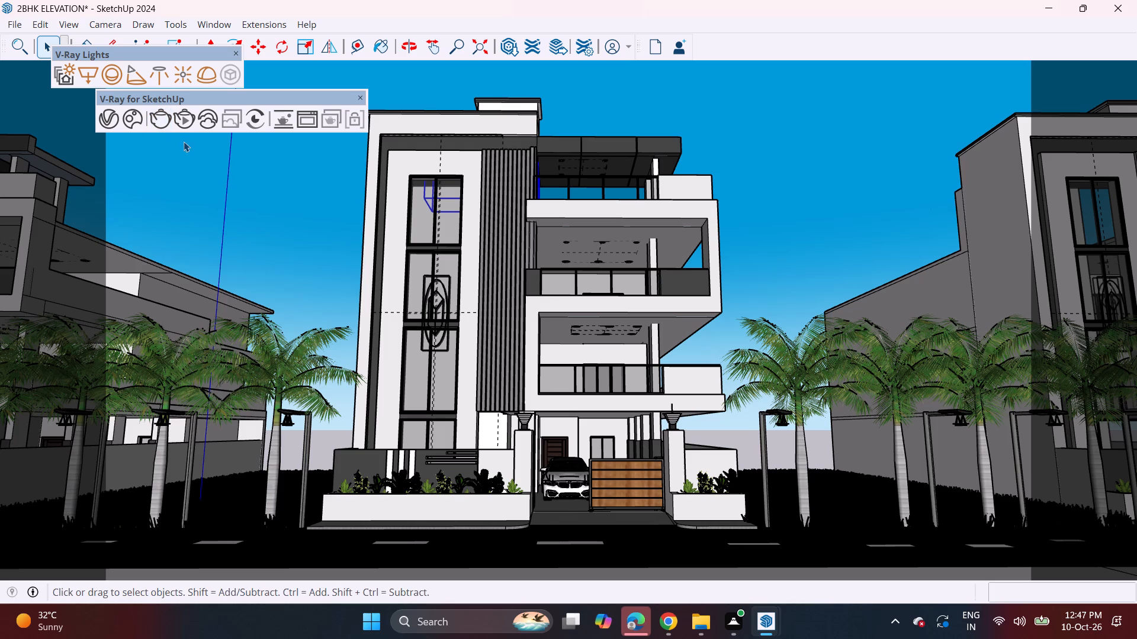
{"action": "double_click", "coordinate": [157, 112]}
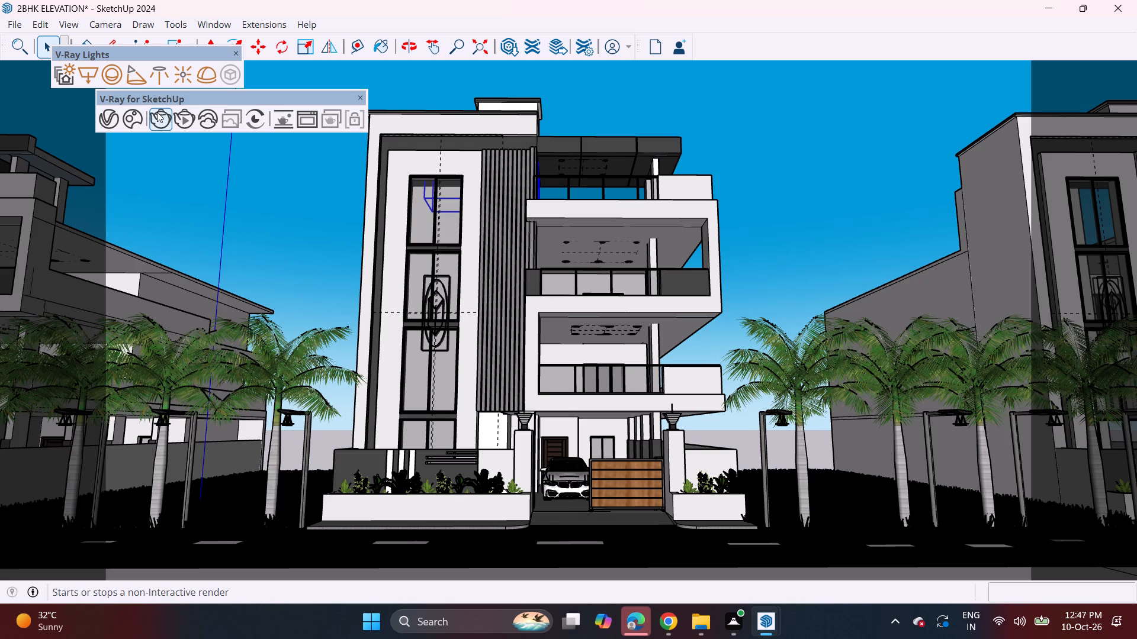
Force-close the unresponsive SketchUp program.
{"action": "left_click", "coordinate": [253, 21]}
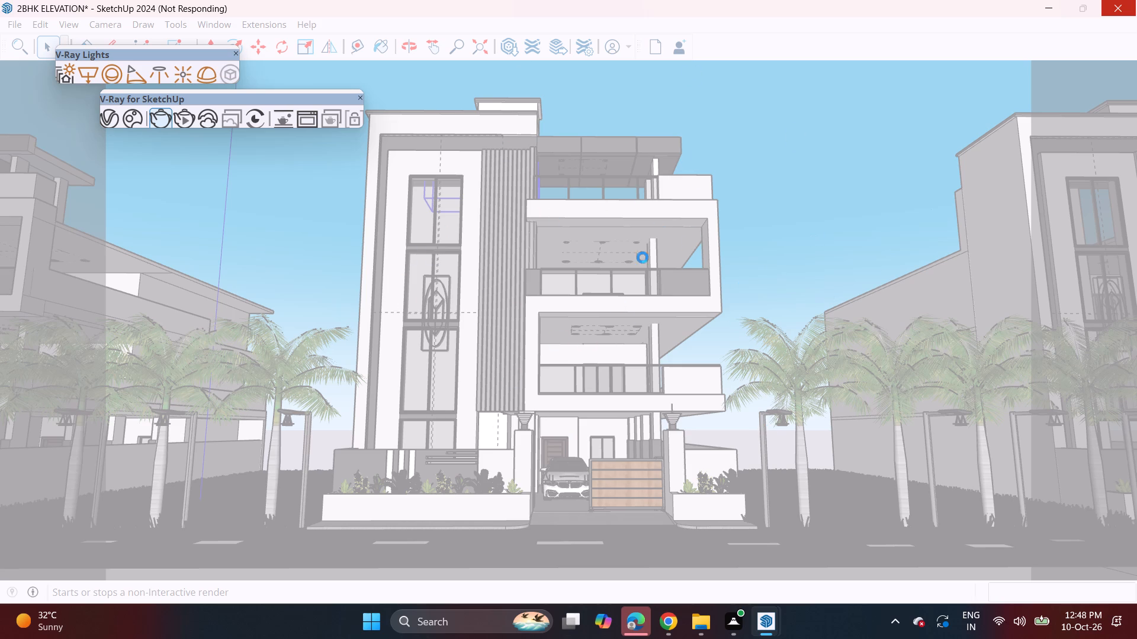
{"action": "left_click", "coordinate": [538, 330]}
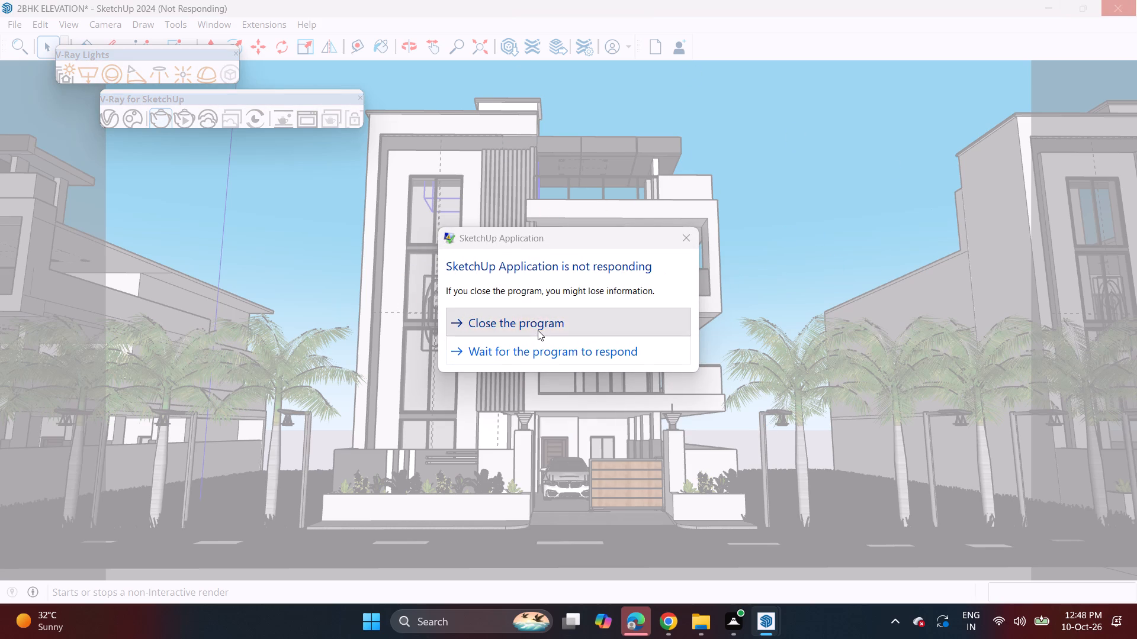
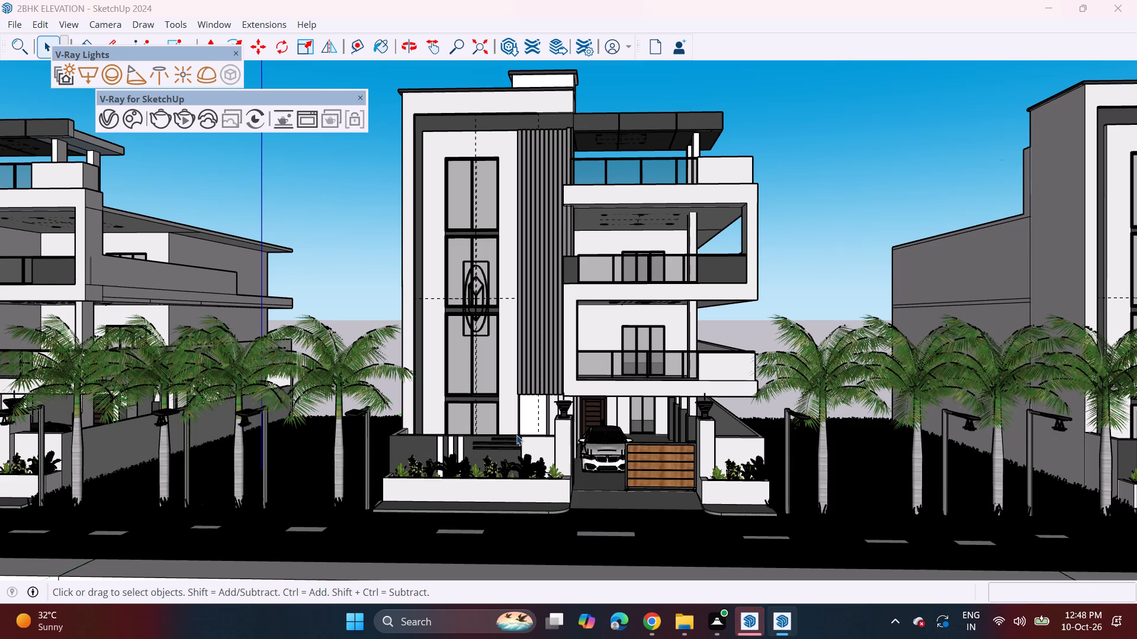
Frame the main house's front elevation from a low street-level viewpoint, with the palms and neighbouring houses on both sides.
{"action": "middle_click_drag", "start_coordinate": [546, 457], "coordinate": [560, 430]}
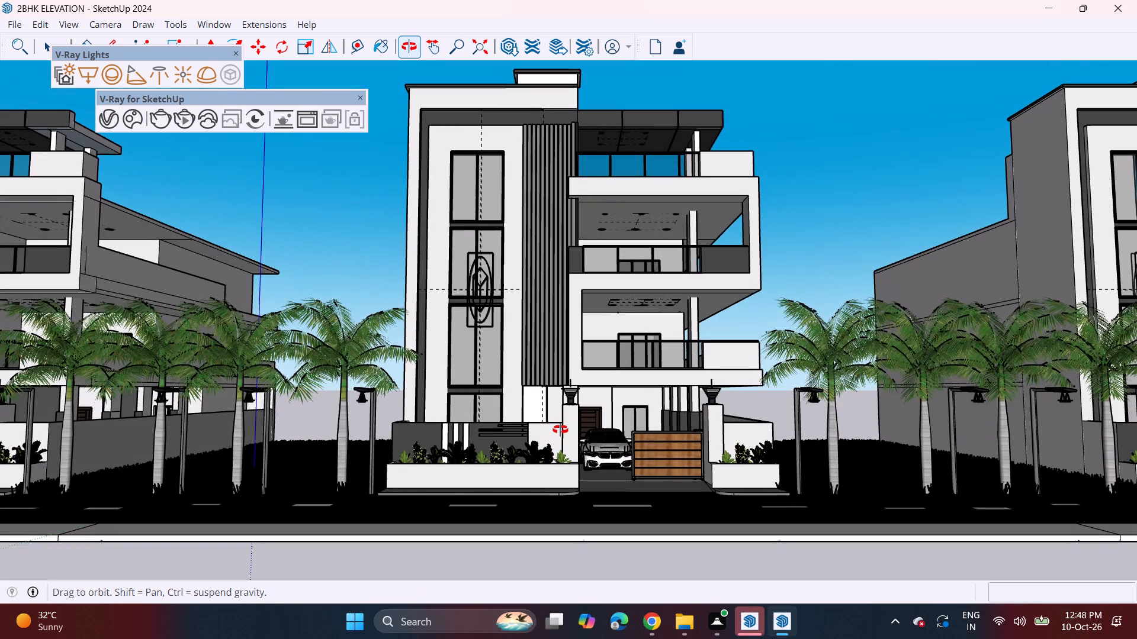
{"action": "middle_click_drag", "start_coordinate": [560, 430], "coordinate": [560, 420]}
{"action": "scroll", "coordinate": [590, 406], "scroll_direction": "up", "scroll_amount": 1}
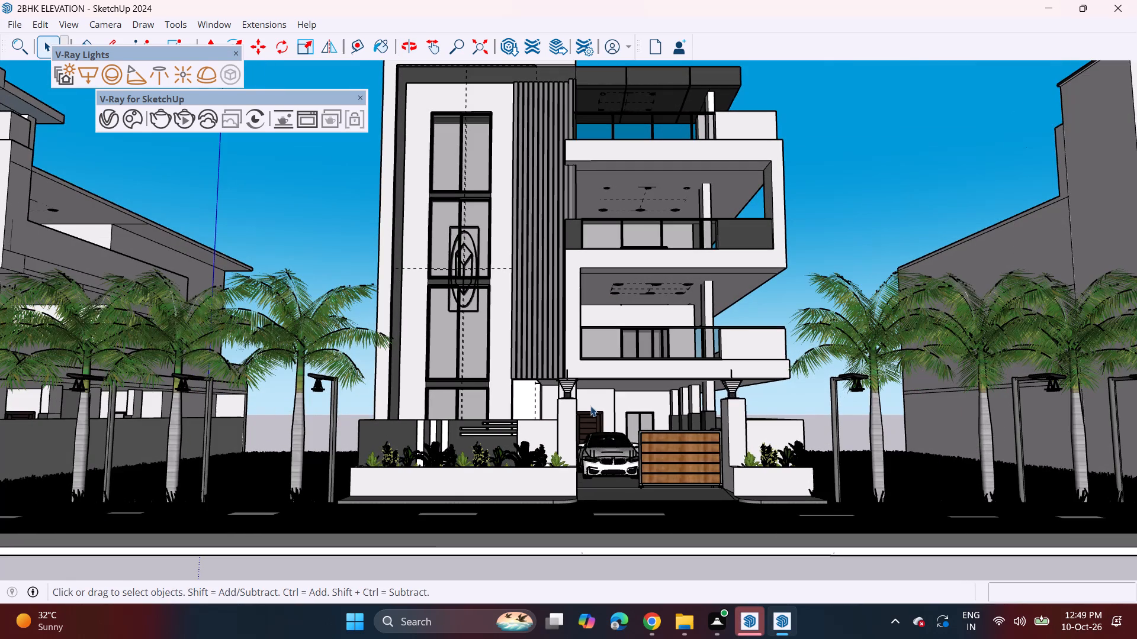
{"action": "middle_click_drag", "start_coordinate": [603, 327], "coordinate": [598, 348]}
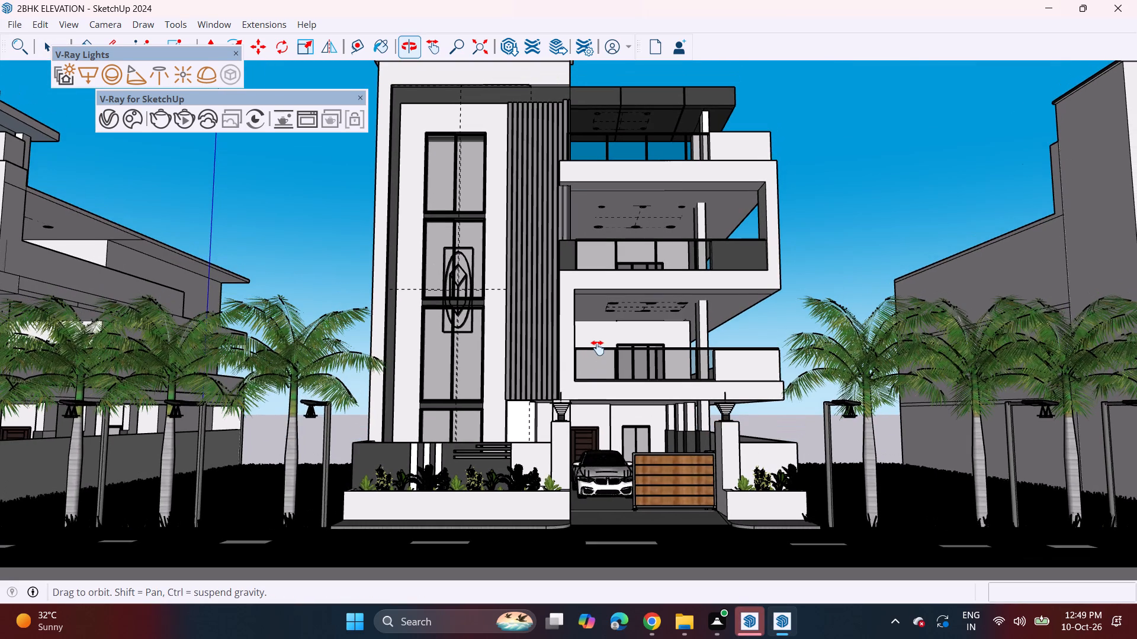
{"action": "middle_click_drag", "start_coordinate": [598, 348], "coordinate": [592, 357]}
{"action": "scroll", "coordinate": [588, 356], "scroll_direction": "down", "scroll_amount": 1}
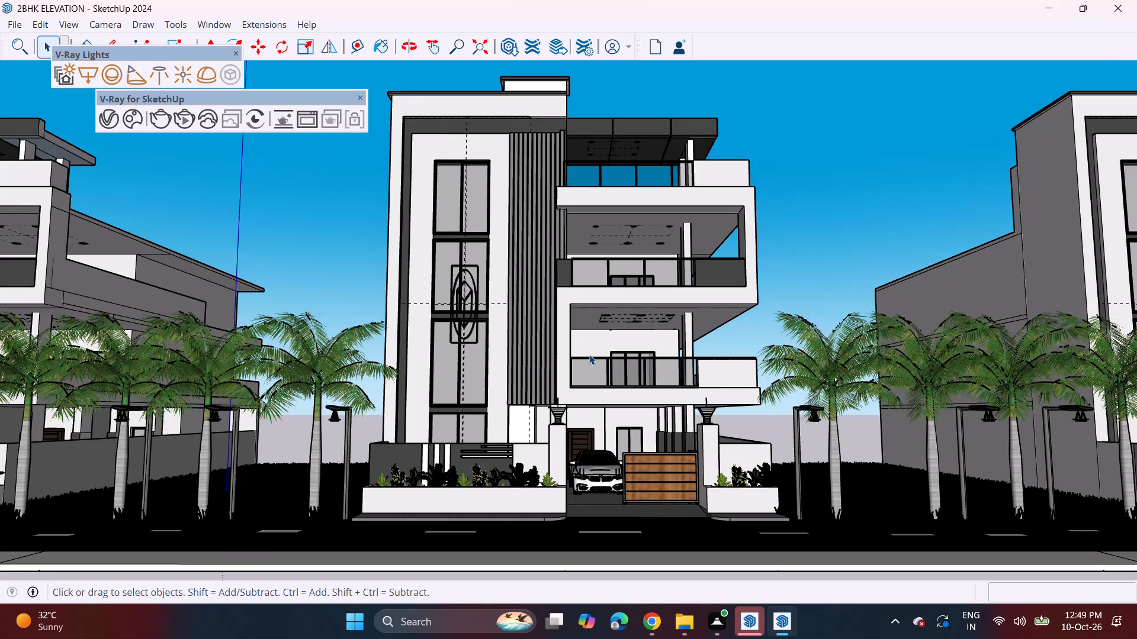
{"action": "scroll", "coordinate": [589, 354], "scroll_direction": "up", "scroll_amount": 1}
{"action": "scroll", "coordinate": [589, 354], "scroll_direction": "down", "scroll_amount": 1}
{"action": "middle_click_drag", "start_coordinate": [595, 347], "coordinate": [596, 361], "text": "shift"}
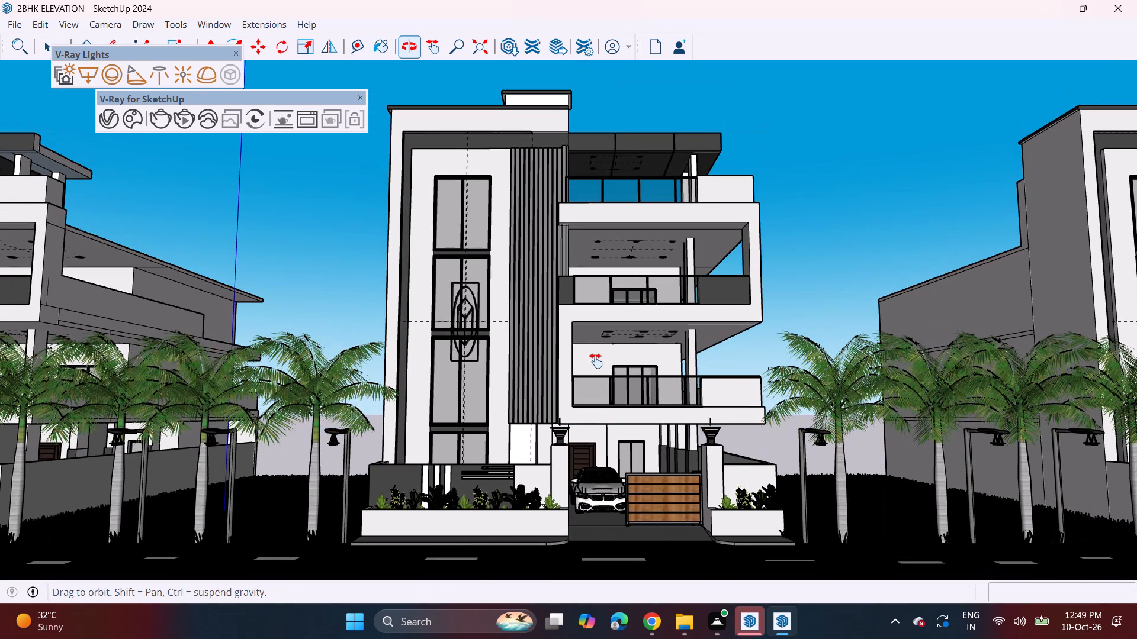
{"action": "middle_click_drag", "start_coordinate": [596, 361], "coordinate": [596, 357], "text": "shift"}
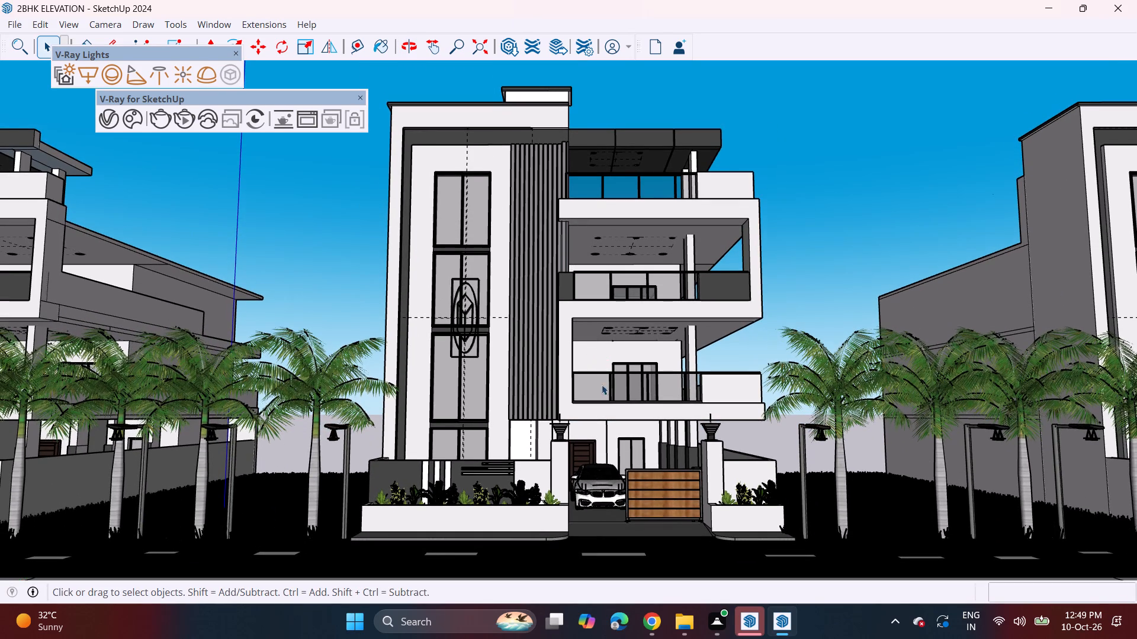
{"action": "middle_click_drag", "start_coordinate": [609, 396], "coordinate": [599, 398]}
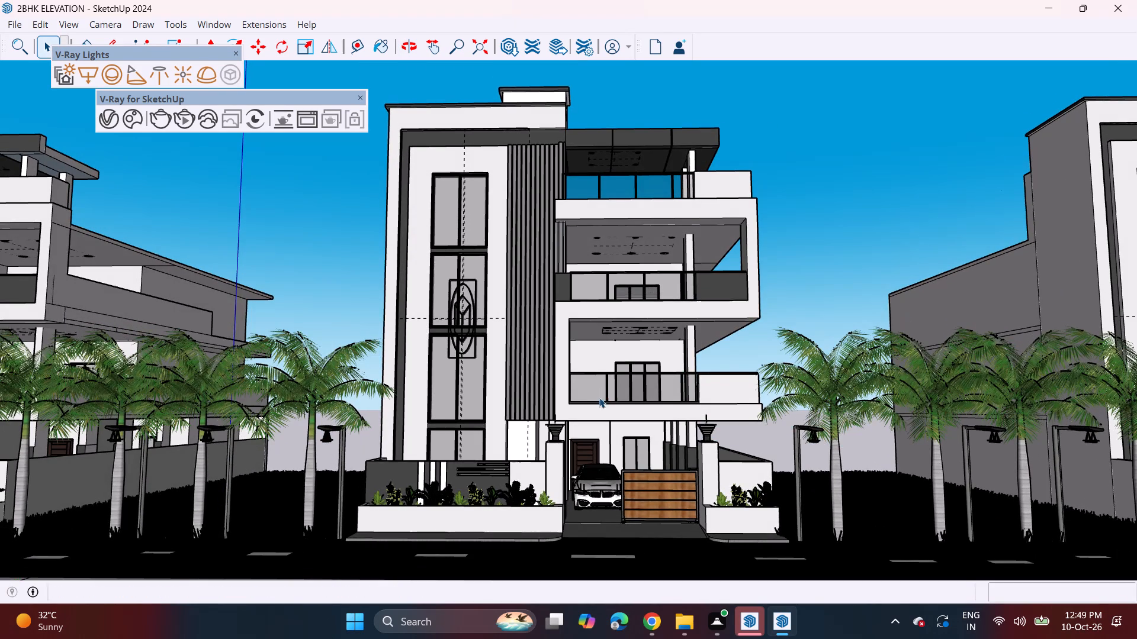
{"action": "scroll", "coordinate": [599, 394], "scroll_direction": "up", "scroll_amount": 1}
{"action": "scroll", "coordinate": [599, 394], "scroll_direction": "down", "scroll_amount": 1}
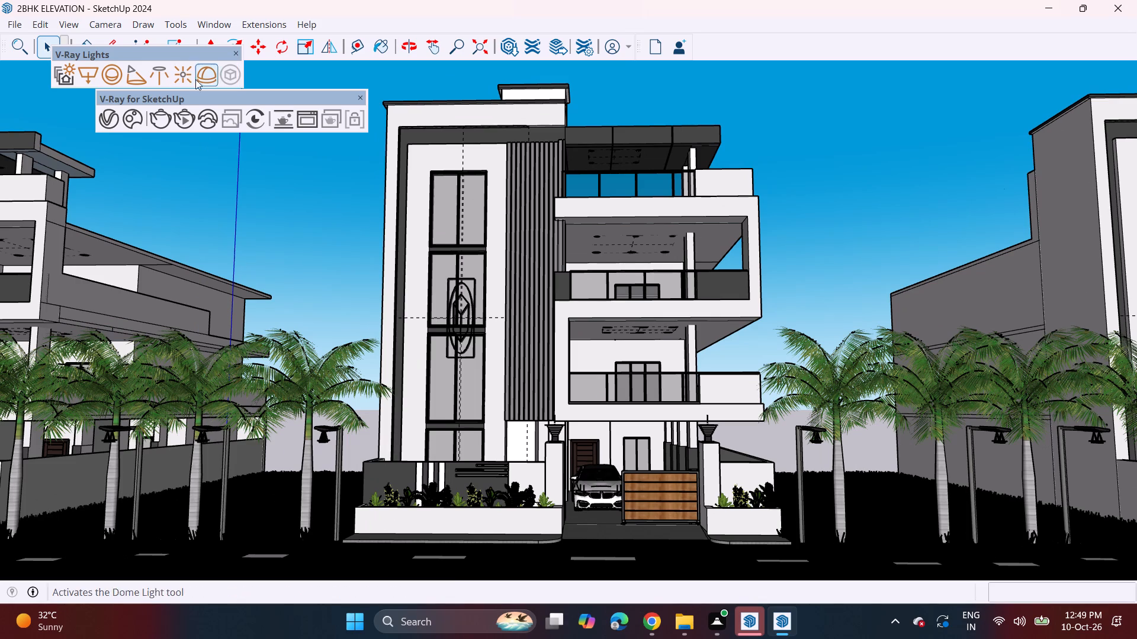
Set the V-Ray render quality to Medium+ and the camera's exposure value to 14.
{"action": "left_click", "coordinate": [113, 120]}
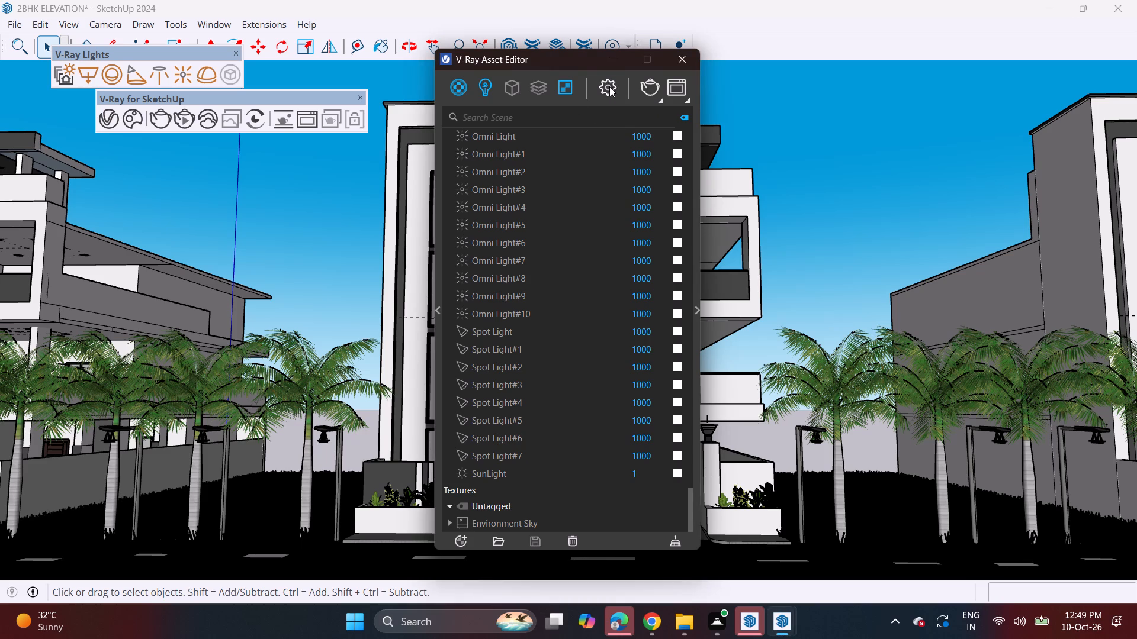
{"action": "left_click", "coordinate": [609, 86]}
{"action": "left_click", "coordinate": [636, 175]}
{"action": "left_click", "coordinate": [638, 179]}
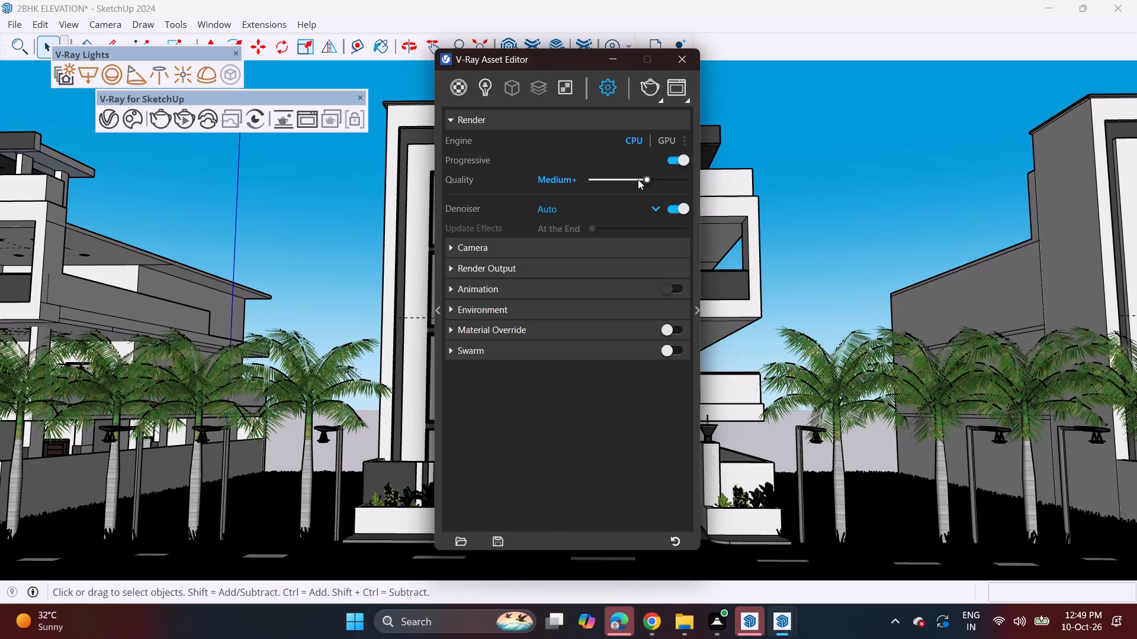
{"action": "left_click", "coordinate": [576, 245]}
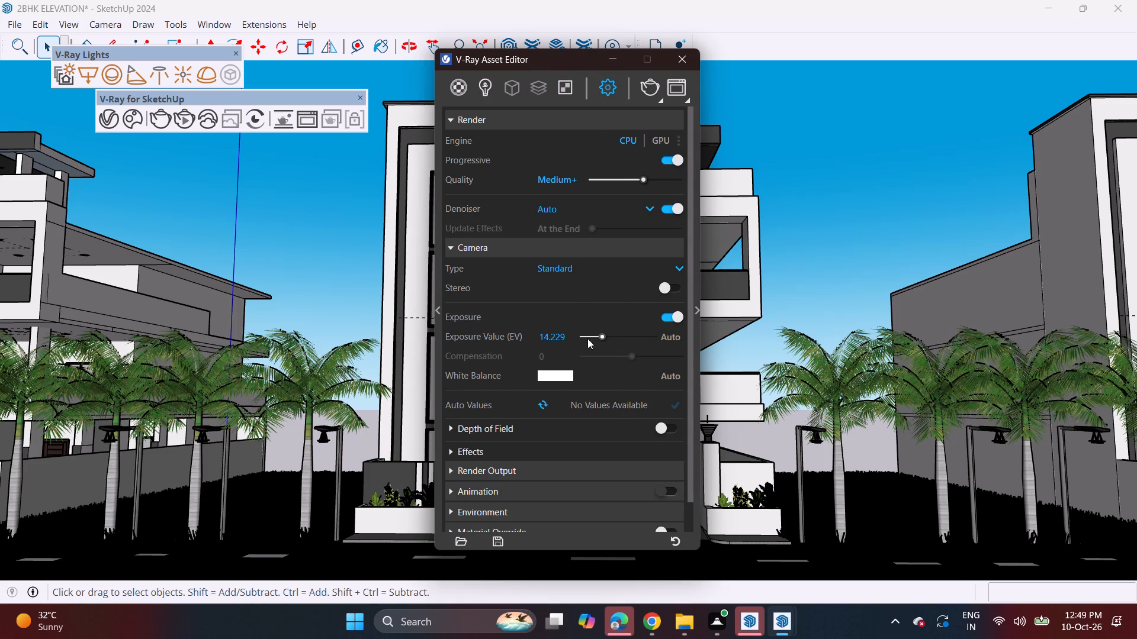
{"action": "left_click", "coordinate": [574, 338]}
{"action": "key", "text": "BackSpace"}
{"action": "key", "text": "BackSpace"}
{"action": "key", "text": "BackSpace"}
{"action": "key", "text": "BackSpace"}
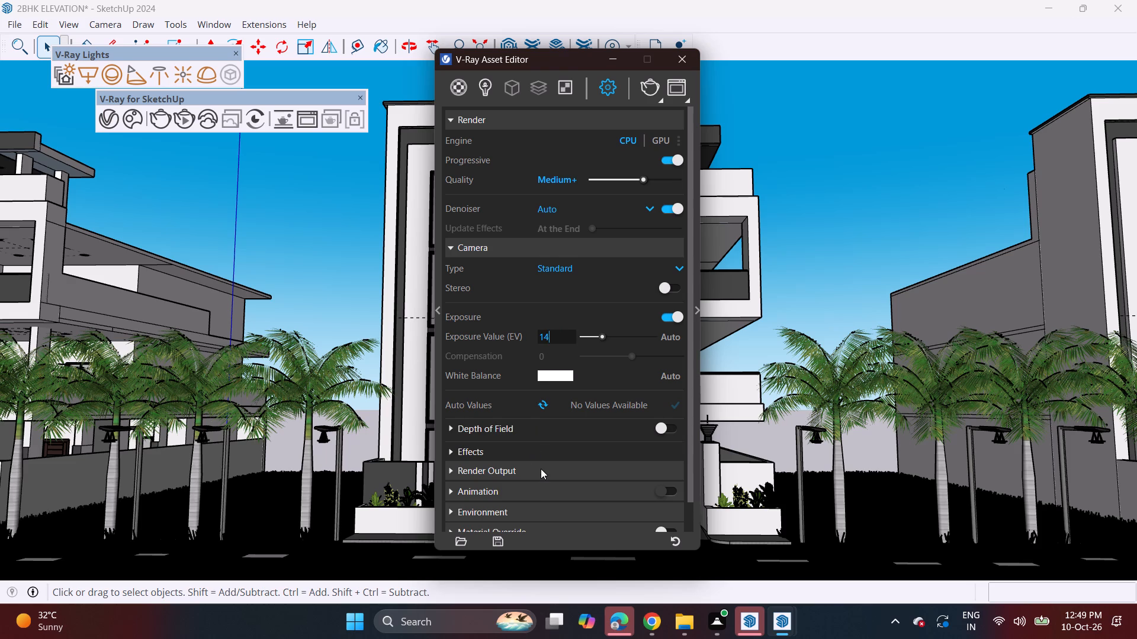
Turn on Safe Frame in the V-Ray render output settings.
{"action": "left_click", "coordinate": [541, 469]}
{"action": "scroll", "coordinate": [541, 469], "scroll_direction": "down", "scroll_amount": 3}
{"action": "left_click", "coordinate": [663, 336]}
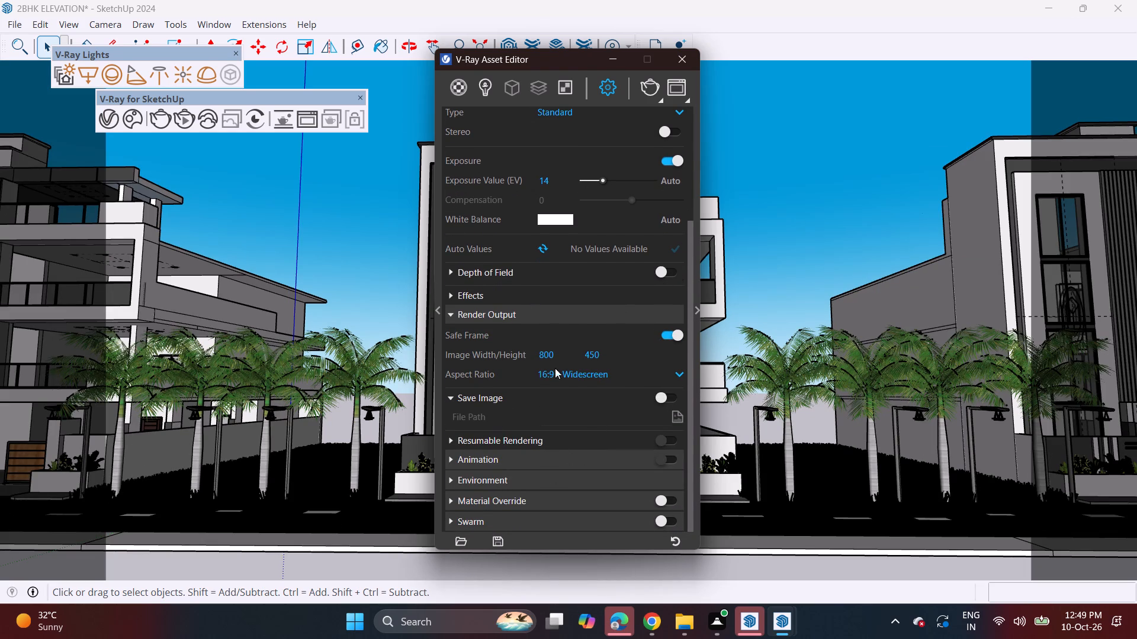
Set global illumination's primary rays to Irradiance map and the light cache subdivisions to 741, and close the Asset Editor.
{"action": "left_click", "coordinate": [698, 307]}
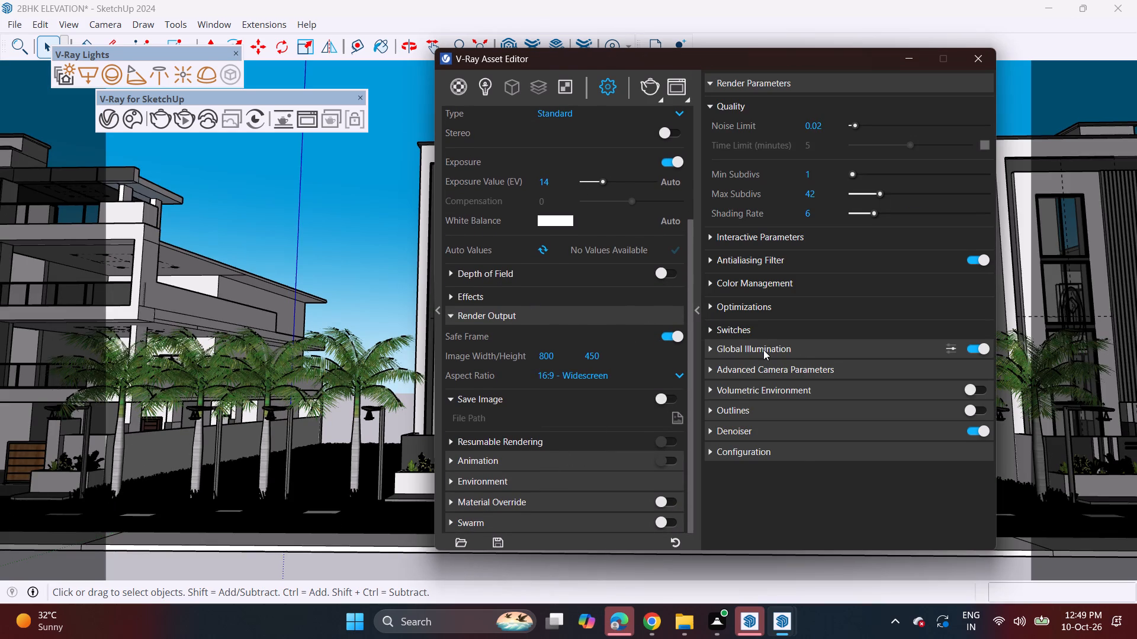
{"action": "left_click", "coordinate": [764, 350]}
{"action": "left_click", "coordinate": [826, 372]}
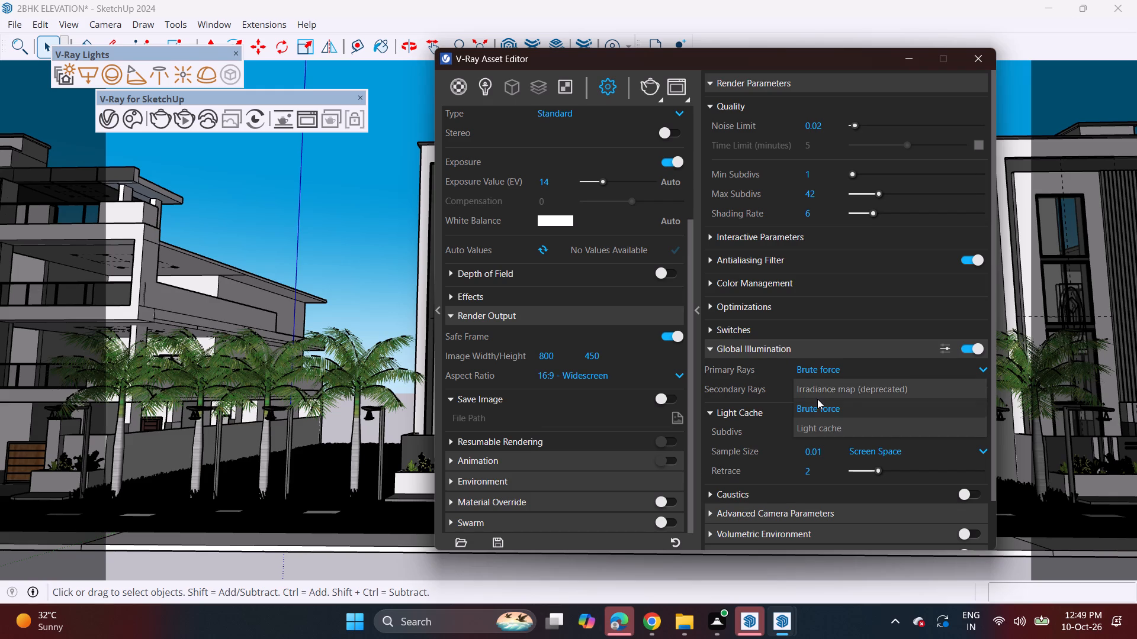
{"action": "left_click", "coordinate": [821, 388]}
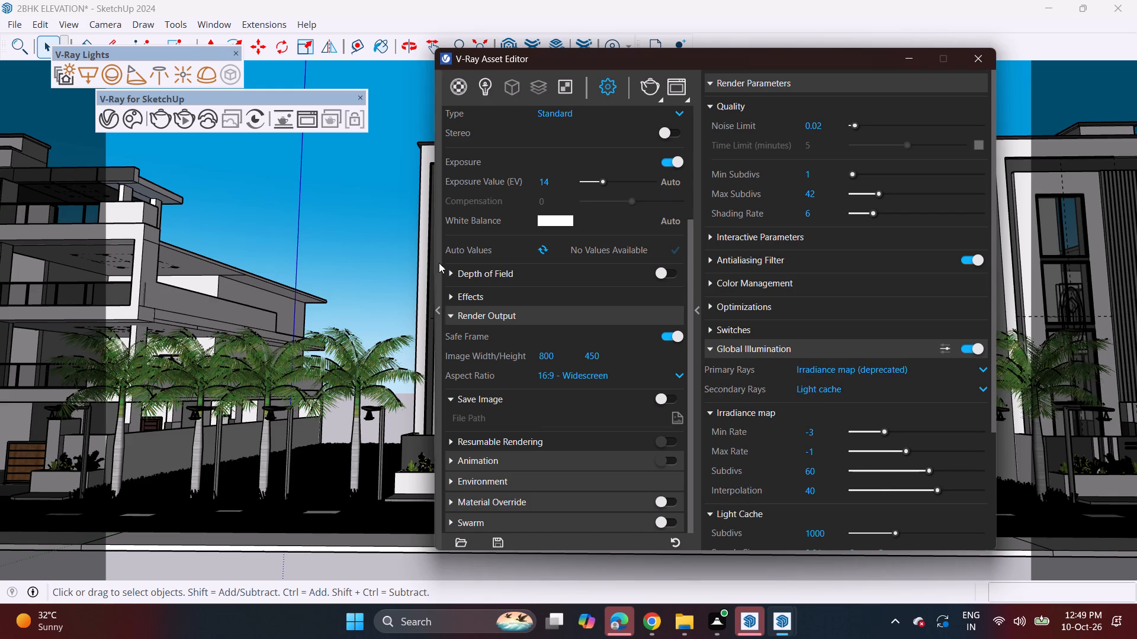
{"action": "left_click", "coordinate": [884, 534]}
{"action": "left_click", "coordinate": [1019, 103]}
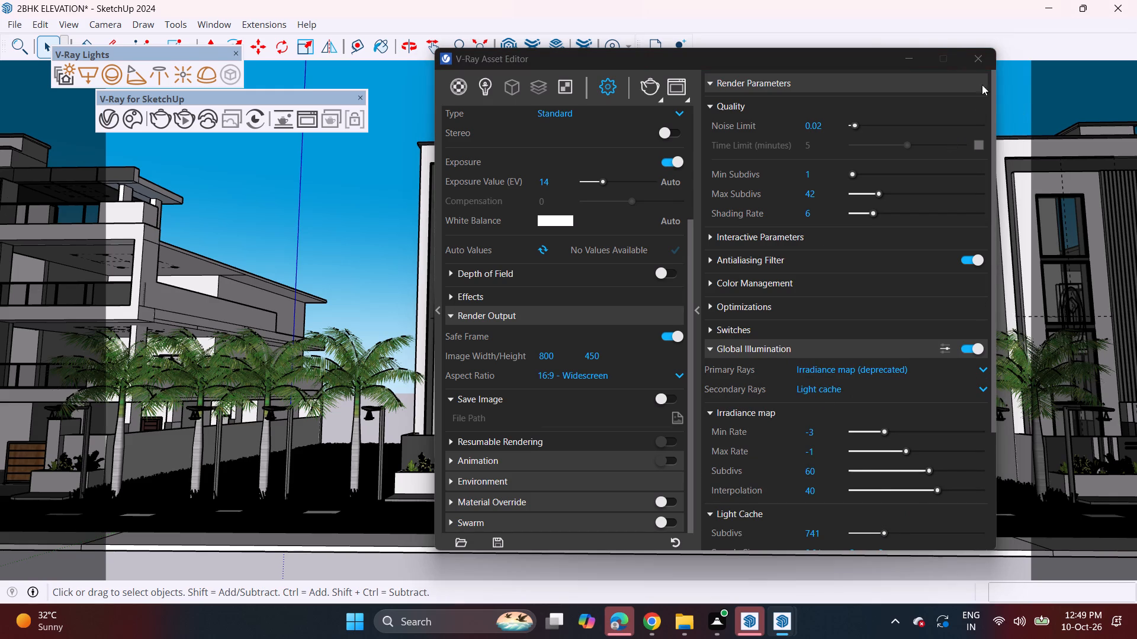
{"action": "left_click", "coordinate": [974, 60]}
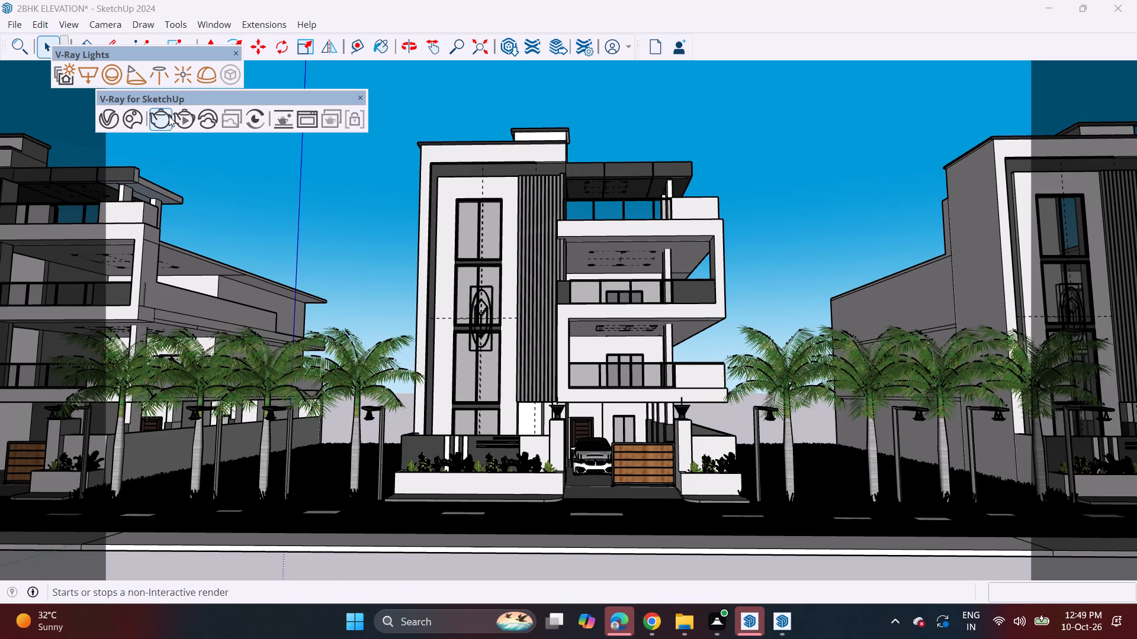
Place a V-Ray dome light on the ground beside the main house.
{"action": "left_click", "coordinate": [202, 72]}
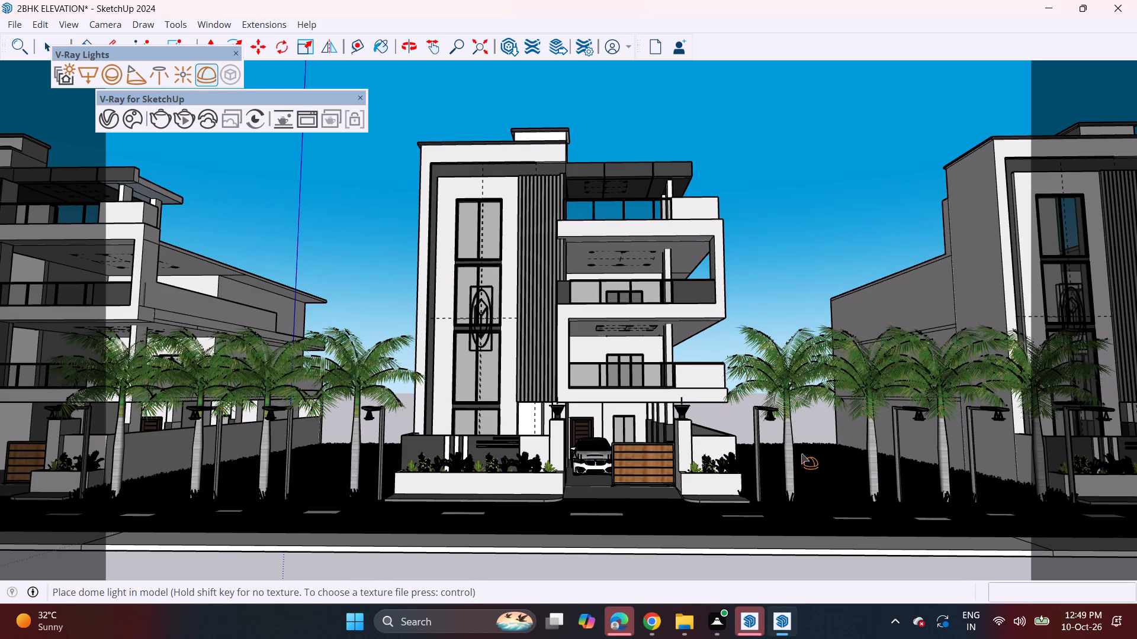
{"action": "left_click", "coordinate": [806, 454]}
{"action": "left_click", "coordinate": [807, 452]}
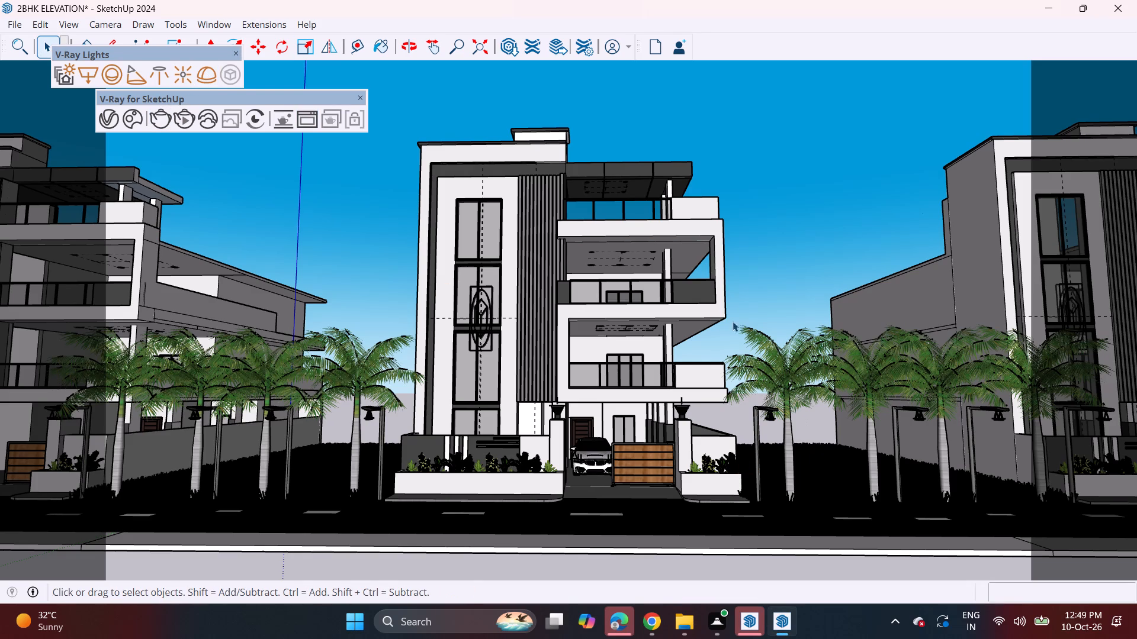
Replace the dome light's default HDR texture with a bitmap of golden_gate_hills_4k.exr from Downloads.
{"action": "left_click", "coordinate": [108, 117]}
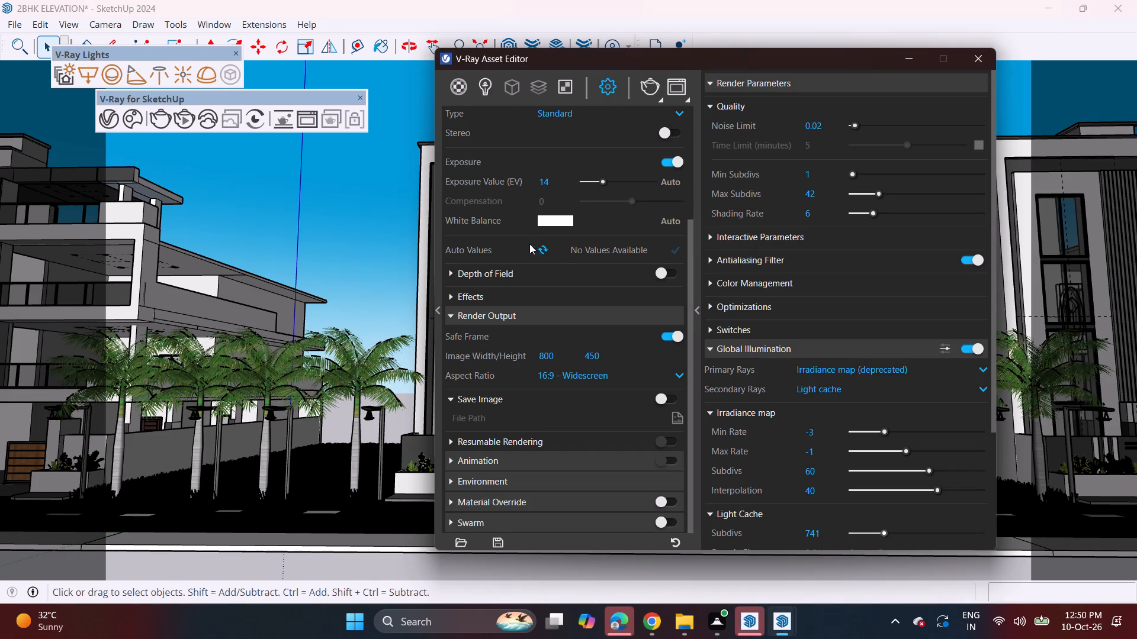
{"action": "left_click", "coordinate": [481, 92]}
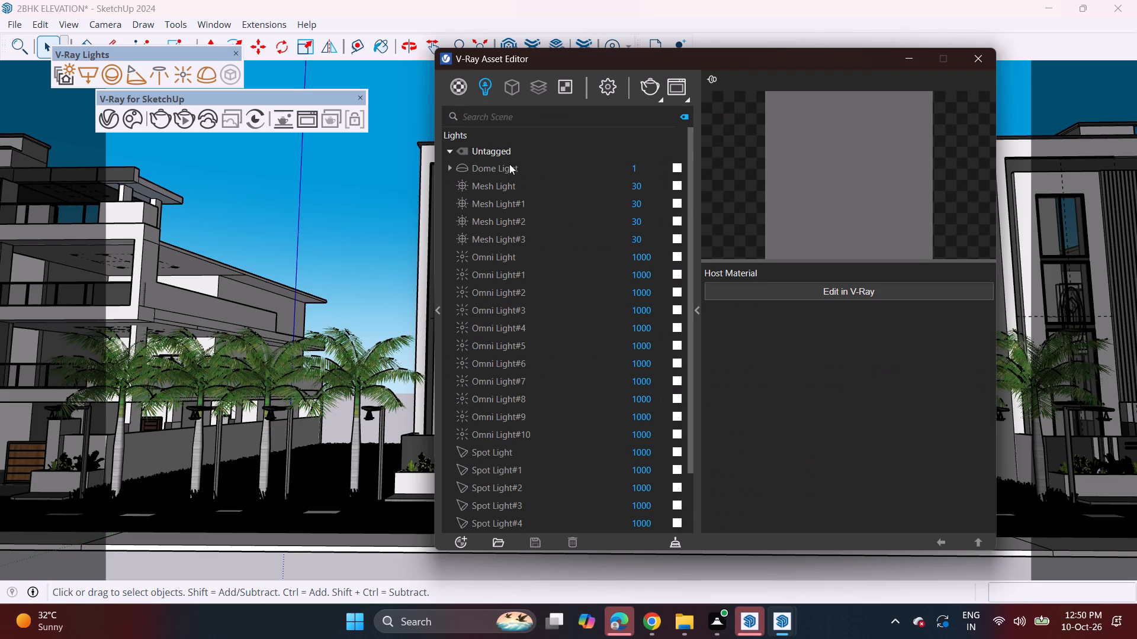
{"action": "left_click", "coordinate": [508, 161]}
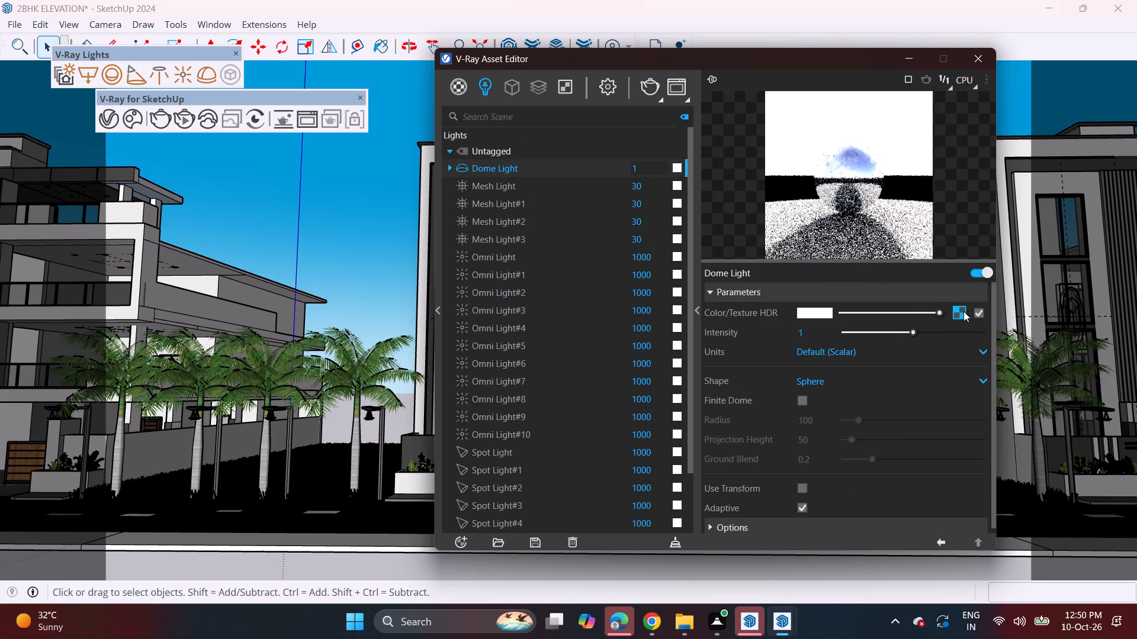
{"action": "right_click", "coordinate": [957, 317]}
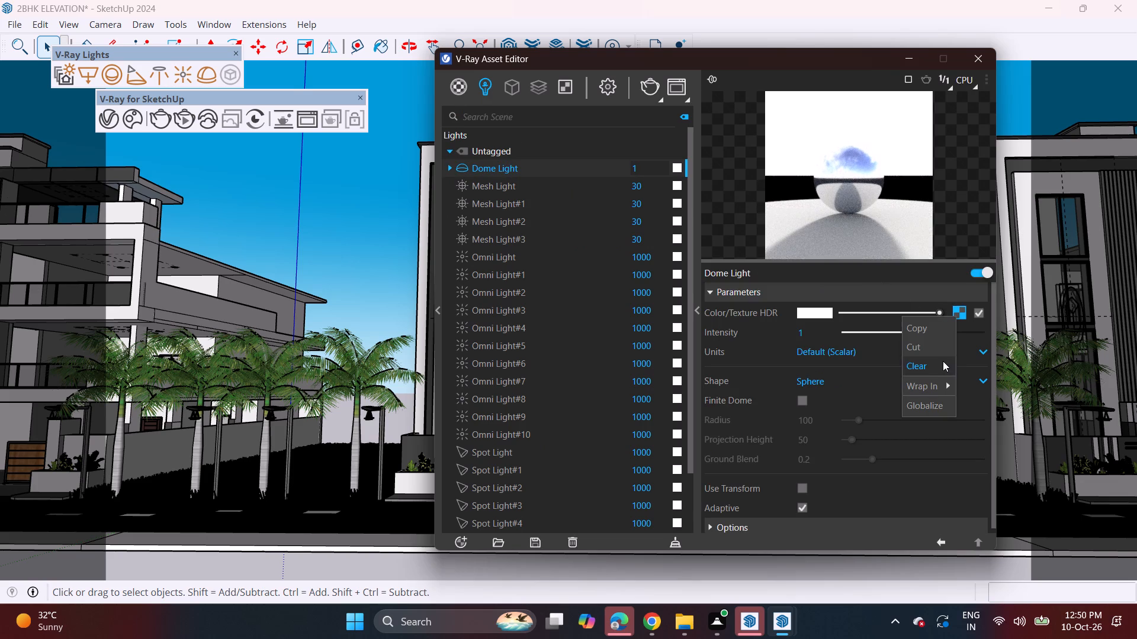
{"action": "double_click", "coordinate": [943, 361]}
{"action": "left_click", "coordinate": [959, 312]}
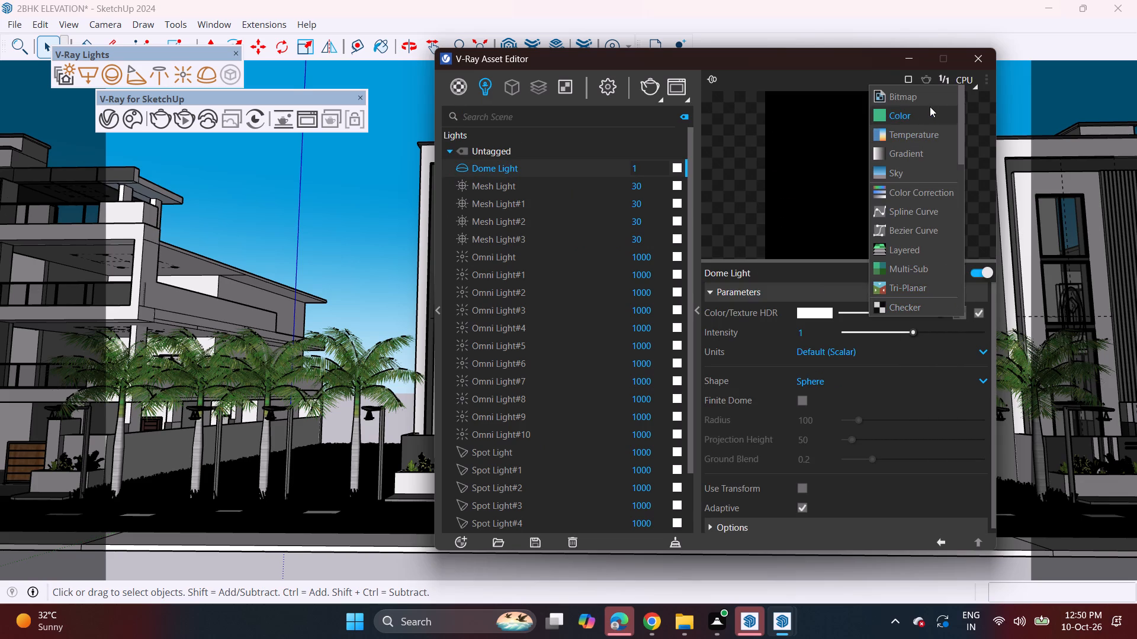
{"action": "double_click", "coordinate": [930, 101]}
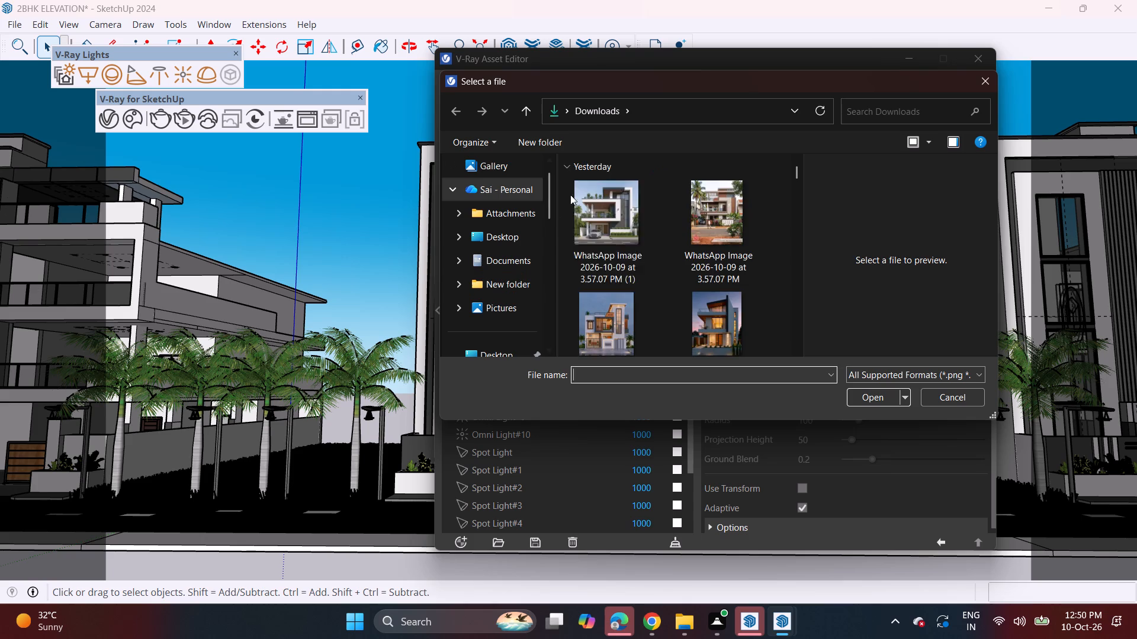
{"action": "scroll", "coordinate": [673, 250], "scroll_direction": "down", "scroll_amount": 4}
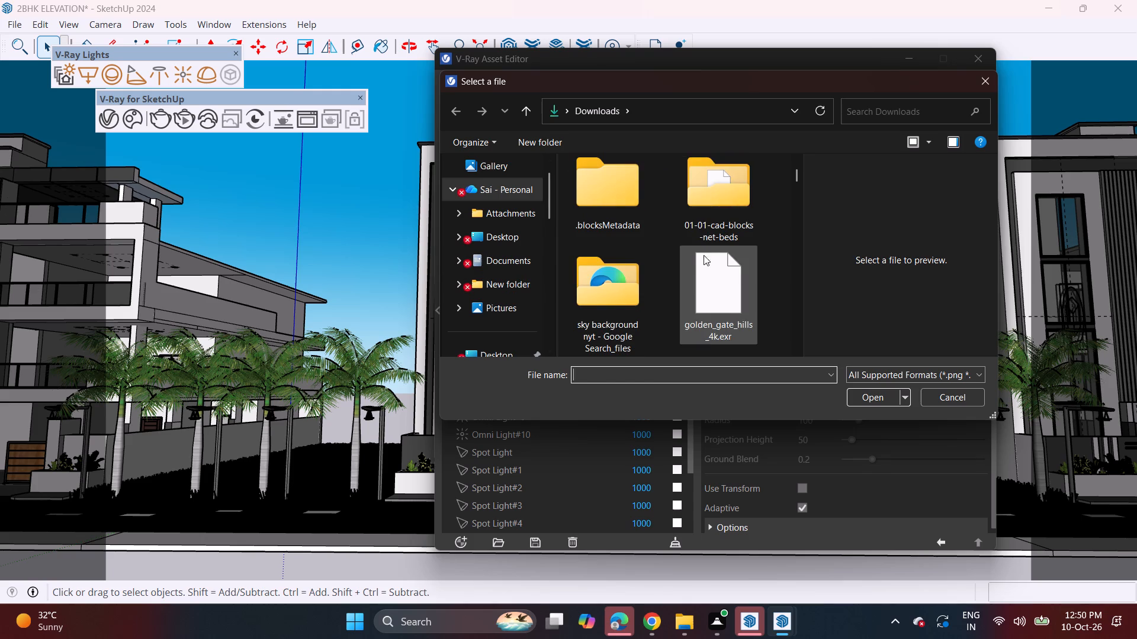
{"action": "left_click", "coordinate": [705, 261]}
{"action": "left_click", "coordinate": [873, 399]}
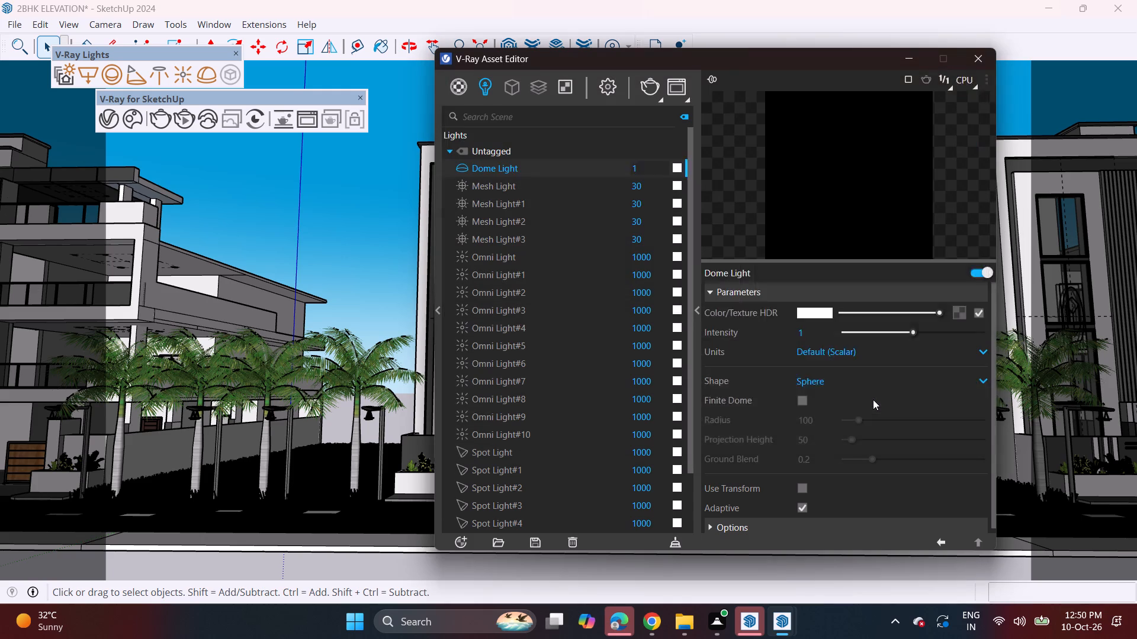
{"action": "left_click", "coordinate": [979, 546]}
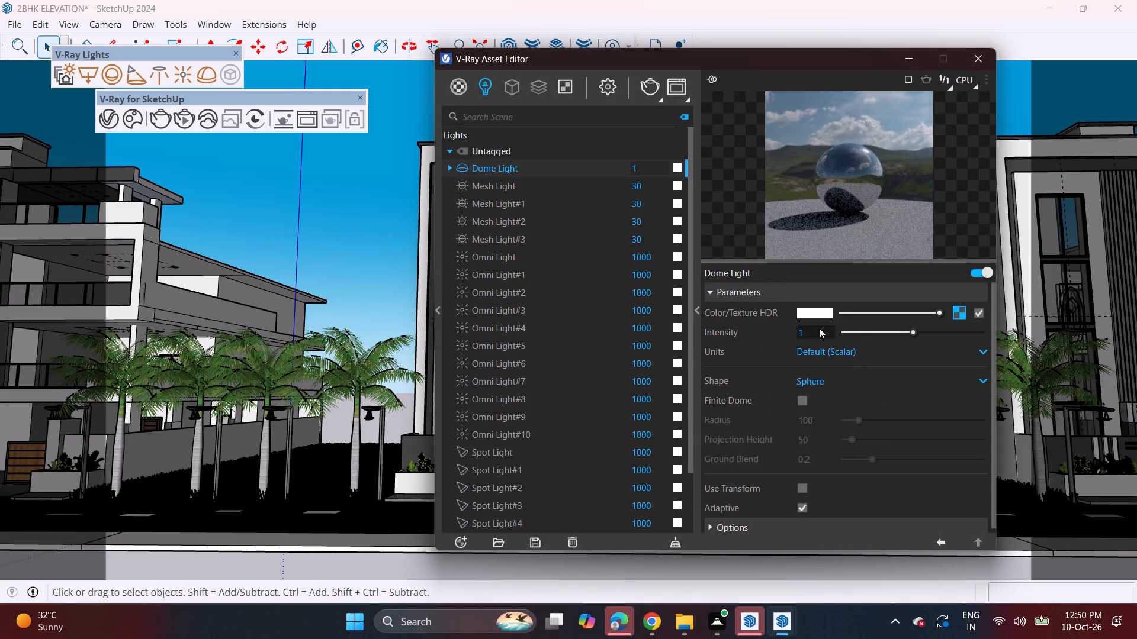
Set the dome light's intensity to 25.
{"action": "left_click", "coordinate": [826, 335]}
{"action": "key", "text": "BackSpace"}
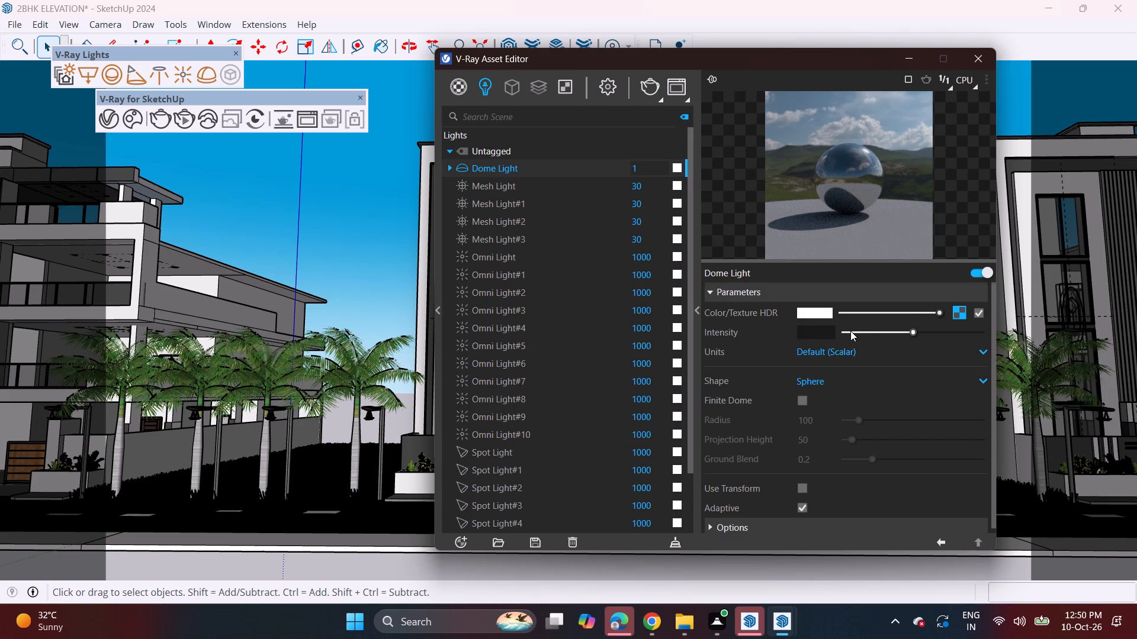
{"action": "type", "text": "25"}
{"action": "key", "text": "Return"}
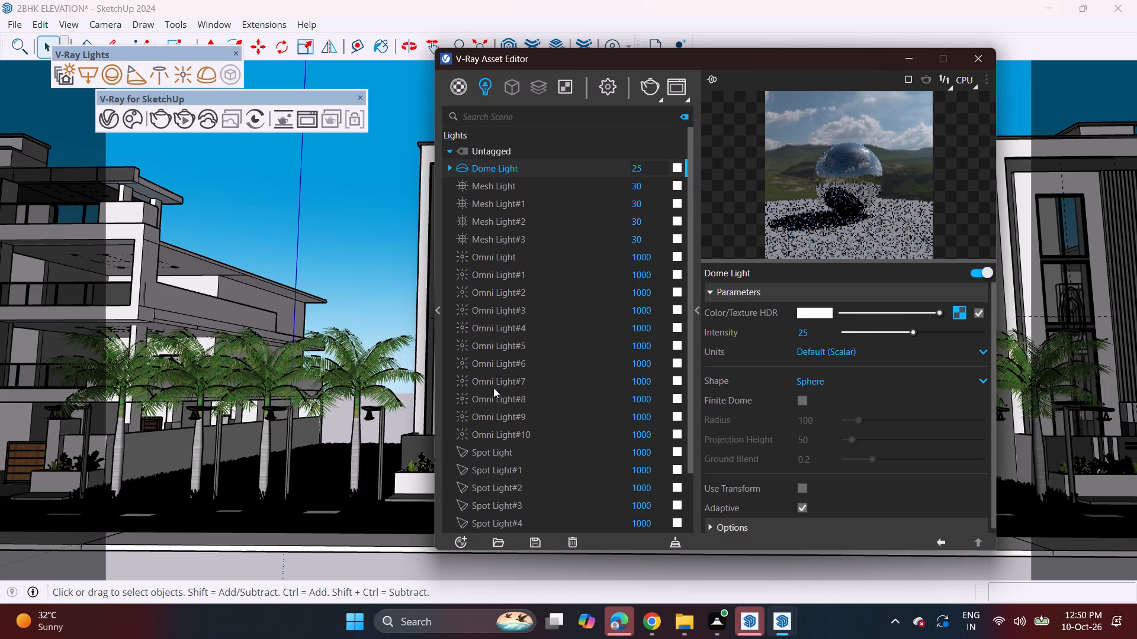
Move the Asset Editor clear of the house and start a non-interactive V-Ray render.
{"action": "left_click_drag", "start_coordinate": [649, 56], "coordinate": [709, 55]}
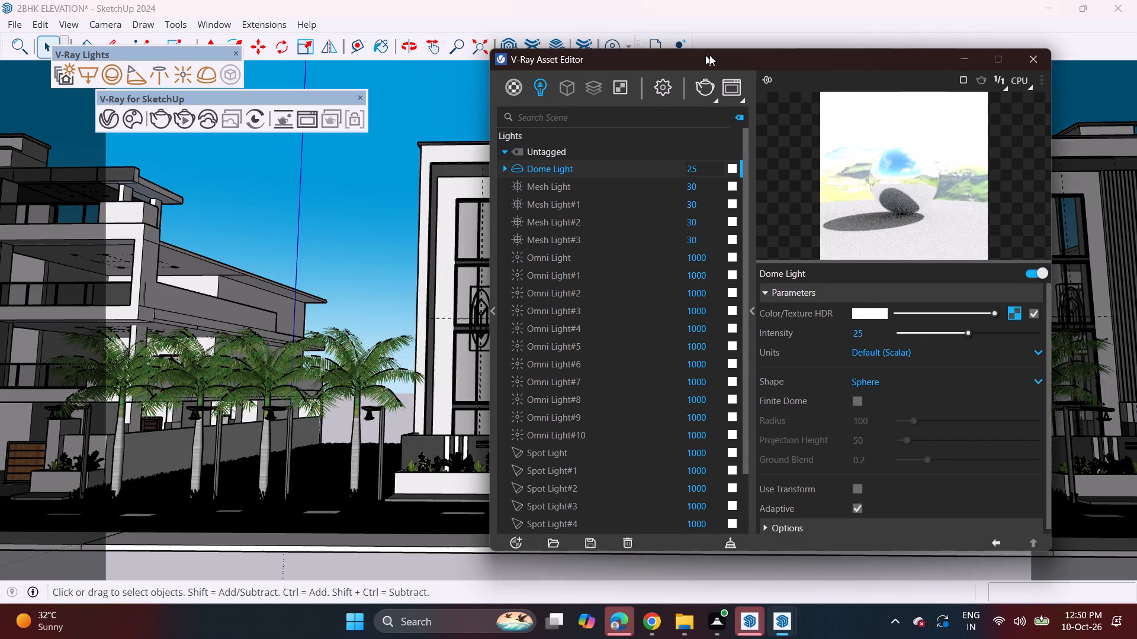
{"action": "left_click_drag", "start_coordinate": [709, 55], "coordinate": [1073, 44]}
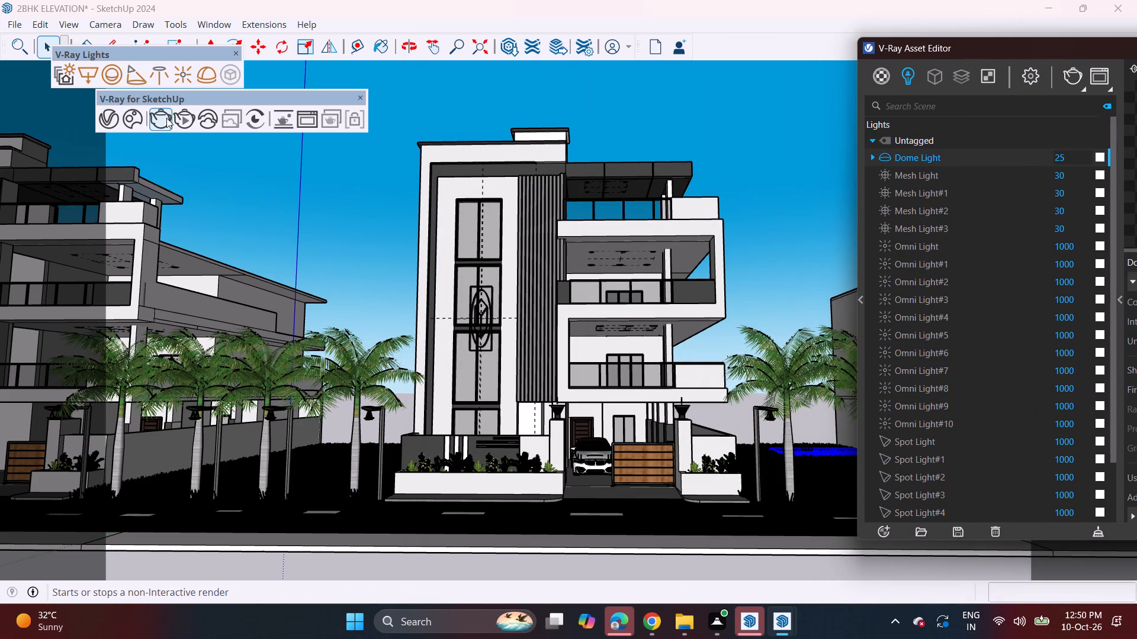
{"action": "double_click", "coordinate": [166, 118]}
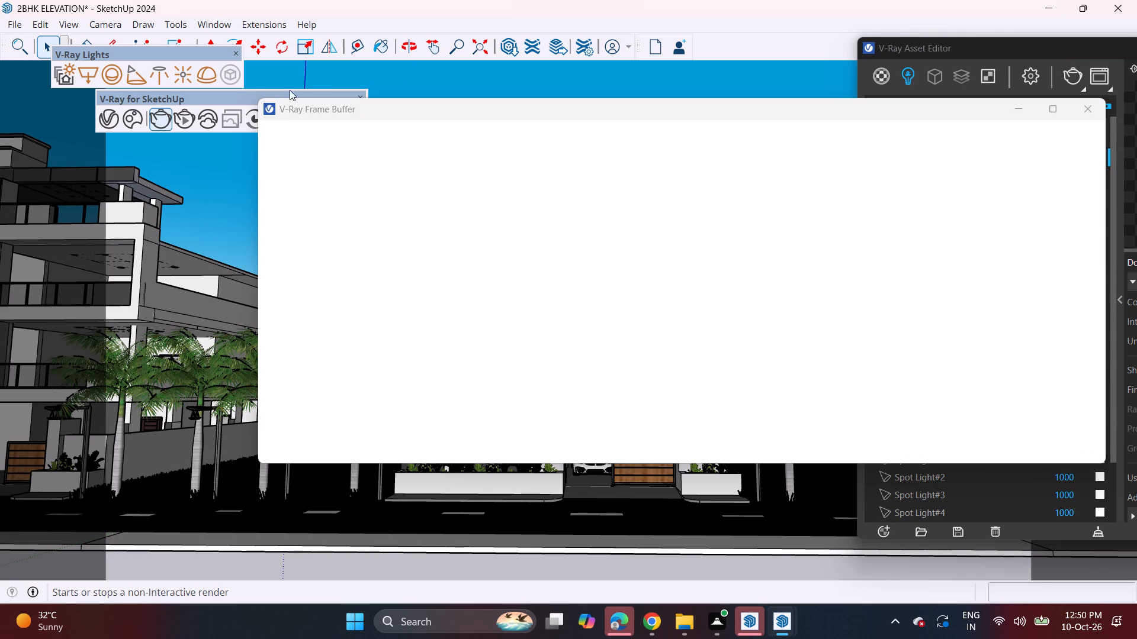
Move the Asset Editor aside and close the V-Ray Frame Buffer window covering the house.
{"action": "left_click", "coordinate": [1088, 108]}
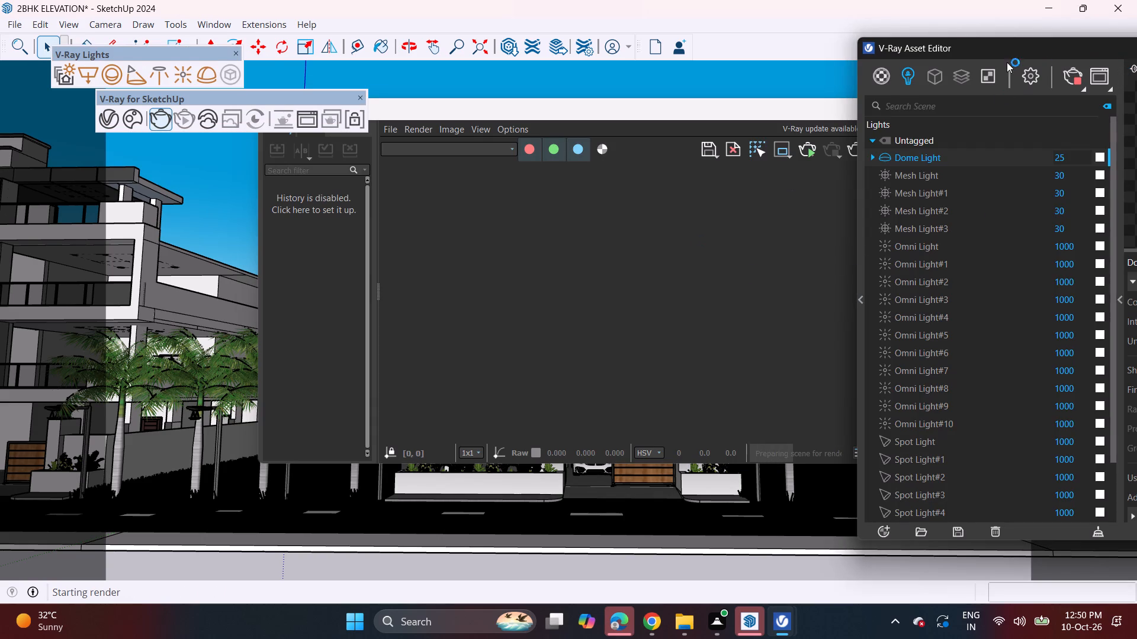
{"action": "left_click_drag", "start_coordinate": [947, 47], "coordinate": [1136, 43]}
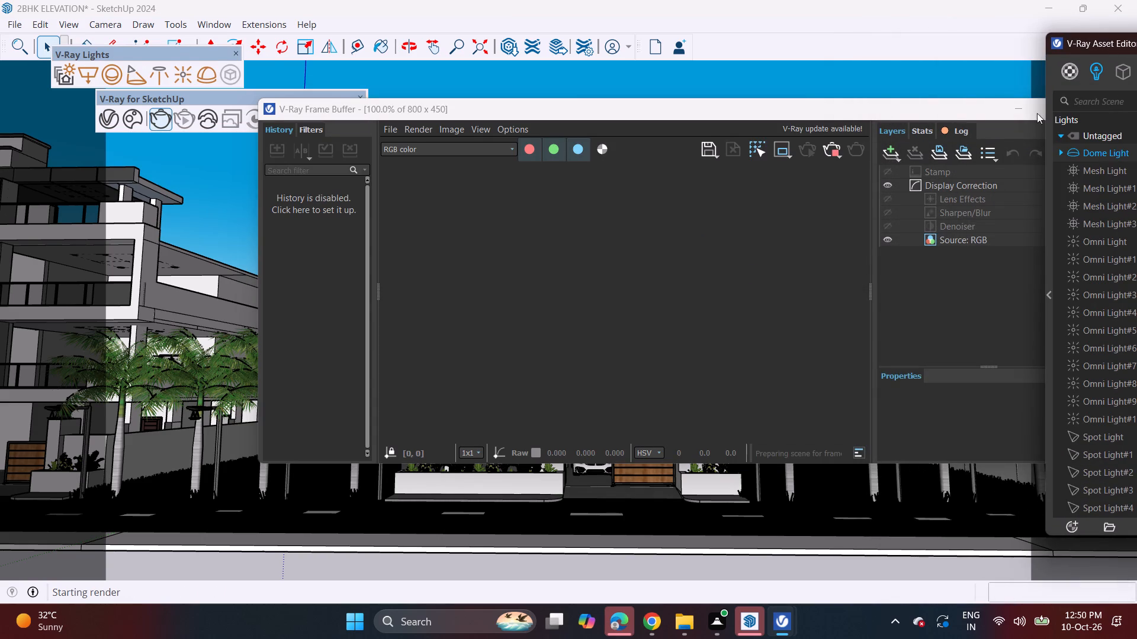
{"action": "left_click_drag", "start_coordinate": [945, 114], "coordinate": [834, 145]}
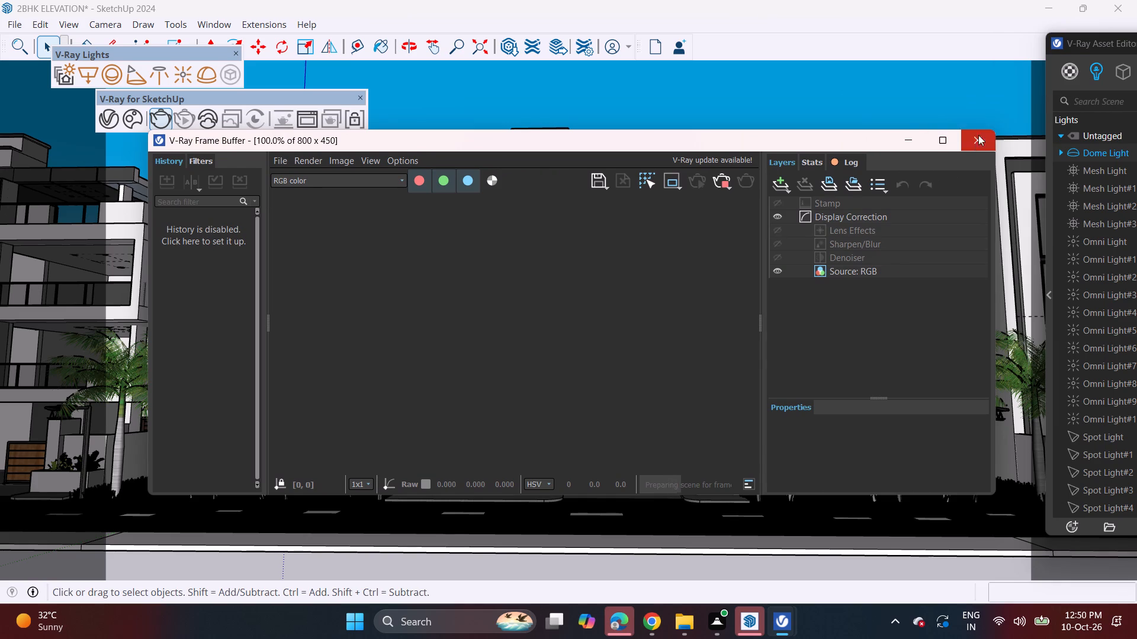
{"action": "left_click", "coordinate": [975, 143]}
Reframe the main house's front elevation and stop the running non-interactive V-Ray render.
{"action": "scroll", "coordinate": [804, 232], "scroll_direction": "up", "scroll_amount": 1}
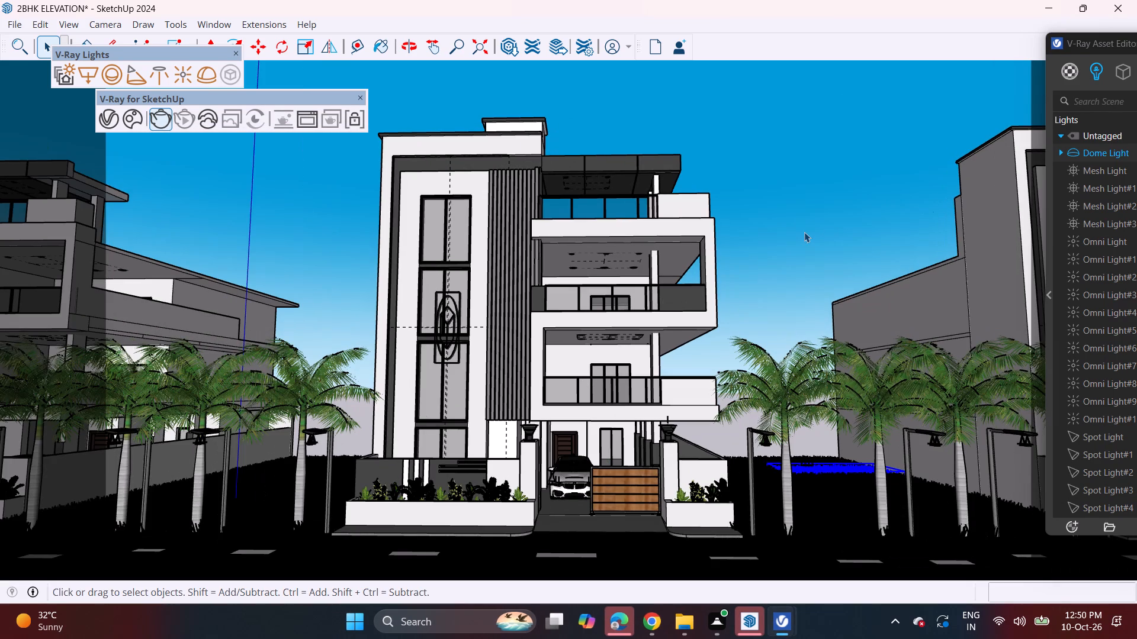
{"action": "middle_click_drag", "start_coordinate": [663, 301], "coordinate": [662, 301]}
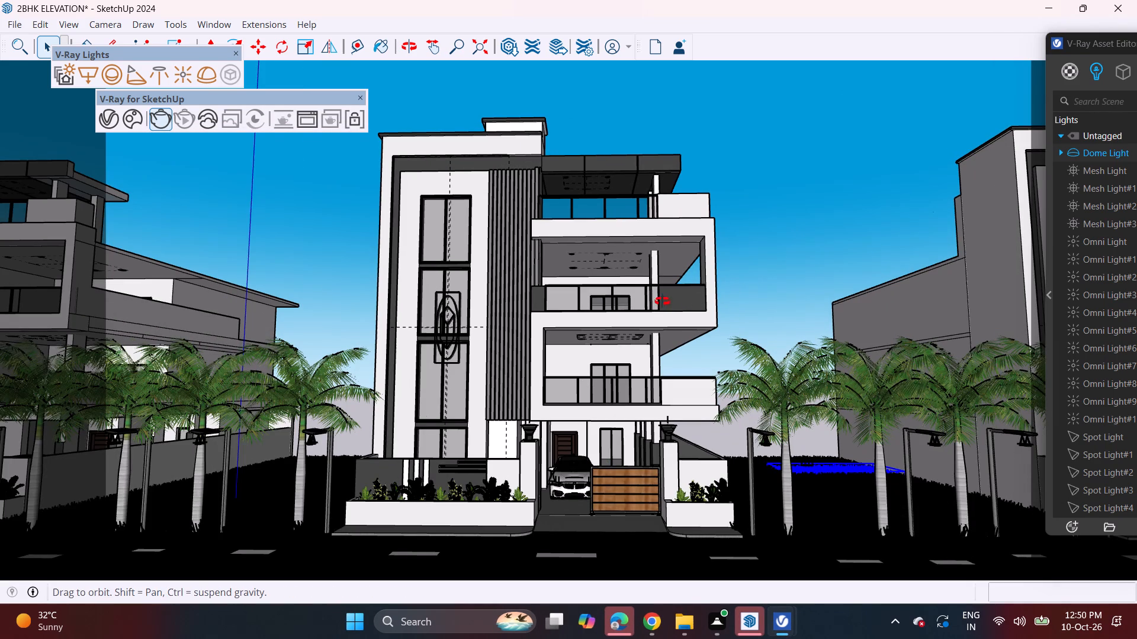
{"action": "middle_click_drag", "start_coordinate": [662, 301], "coordinate": [709, 298]}
{"action": "middle_click_drag", "start_coordinate": [706, 296], "coordinate": [732, 297]}
{"action": "middle_click_drag", "start_coordinate": [765, 289], "coordinate": [737, 288]}
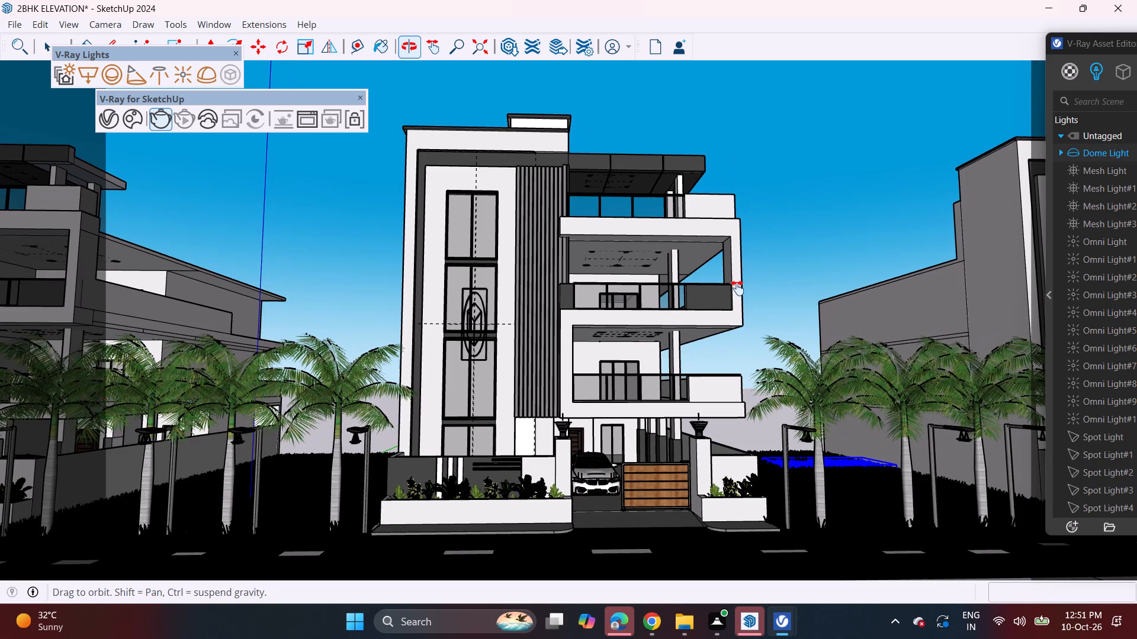
{"action": "middle_click_drag", "start_coordinate": [737, 288], "coordinate": [722, 281]}
{"action": "middle_click_drag", "start_coordinate": [721, 286], "coordinate": [706, 293]}
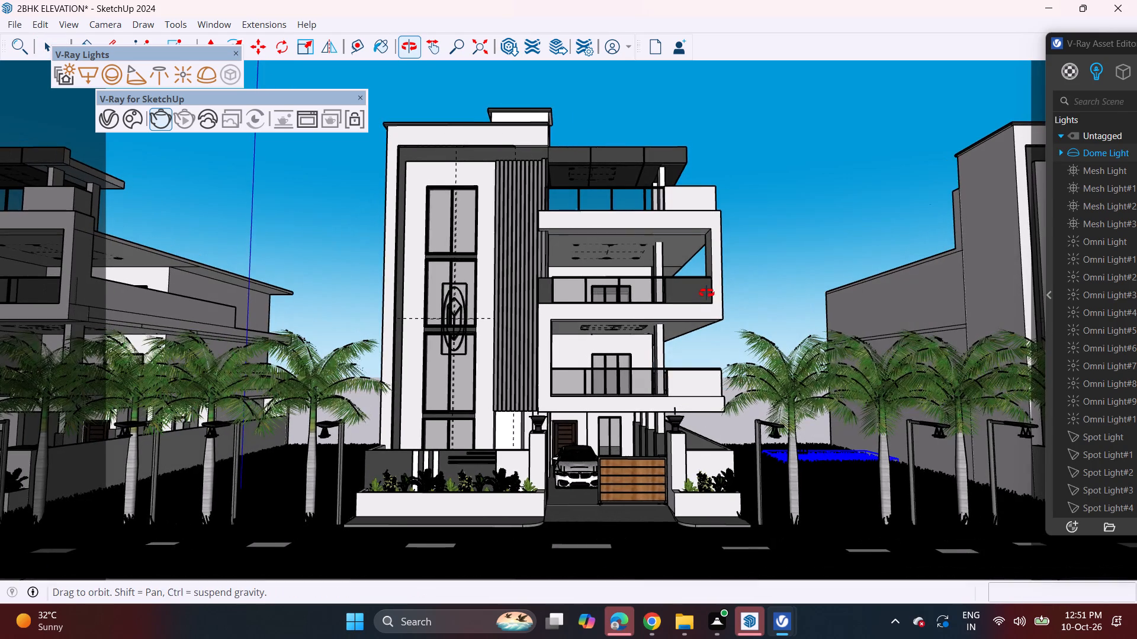
{"action": "middle_click_drag", "start_coordinate": [706, 293], "coordinate": [706, 288]}
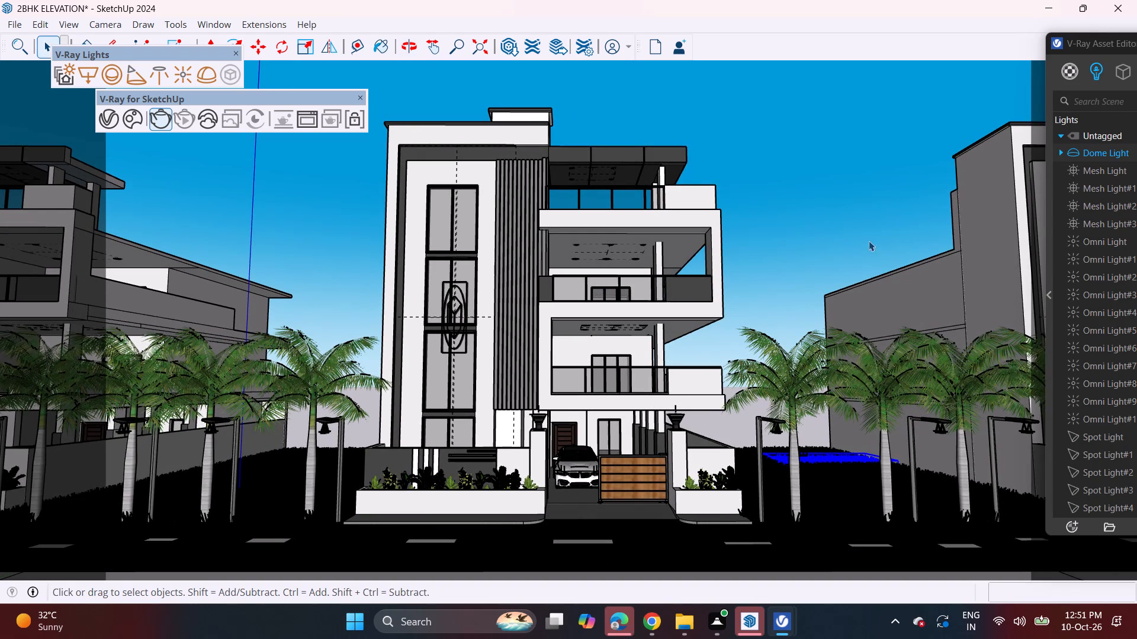
{"action": "left_click", "coordinate": [152, 115]}
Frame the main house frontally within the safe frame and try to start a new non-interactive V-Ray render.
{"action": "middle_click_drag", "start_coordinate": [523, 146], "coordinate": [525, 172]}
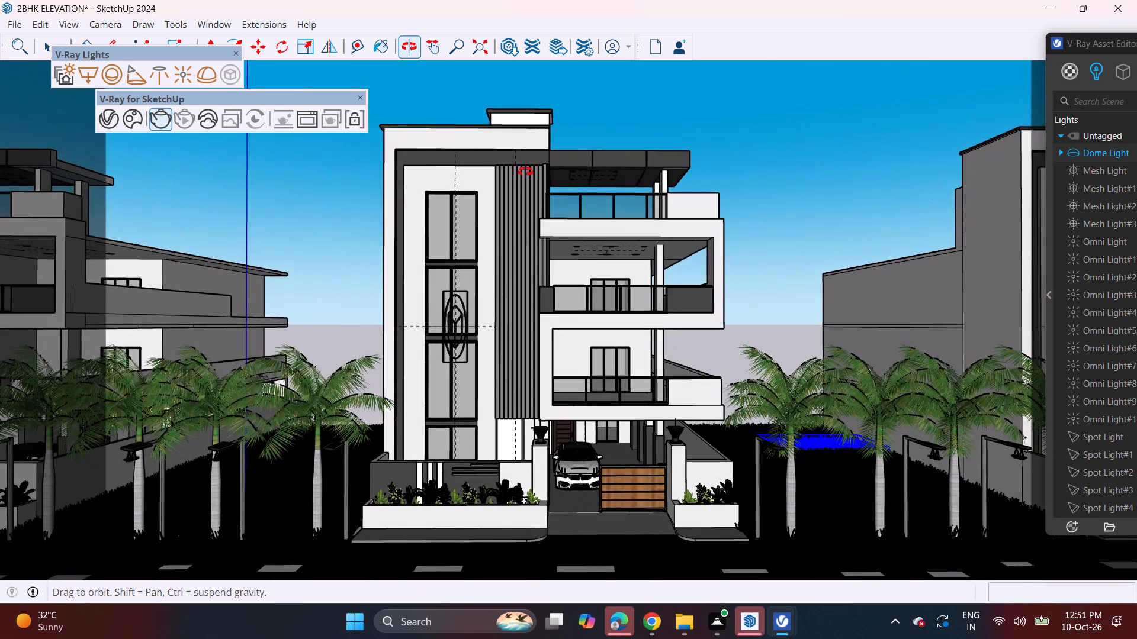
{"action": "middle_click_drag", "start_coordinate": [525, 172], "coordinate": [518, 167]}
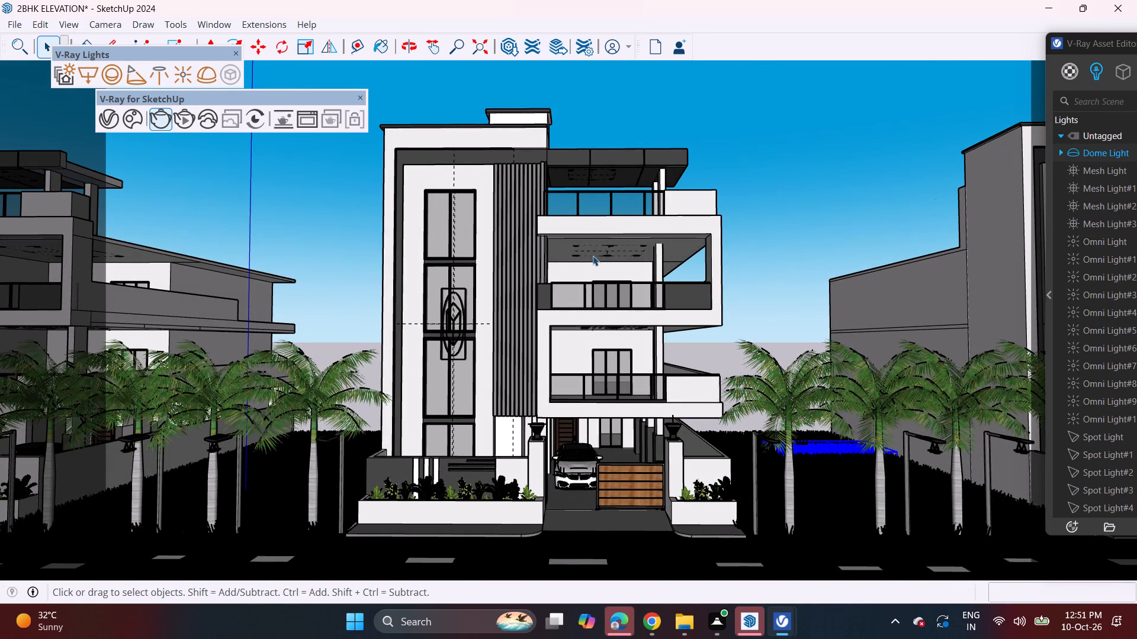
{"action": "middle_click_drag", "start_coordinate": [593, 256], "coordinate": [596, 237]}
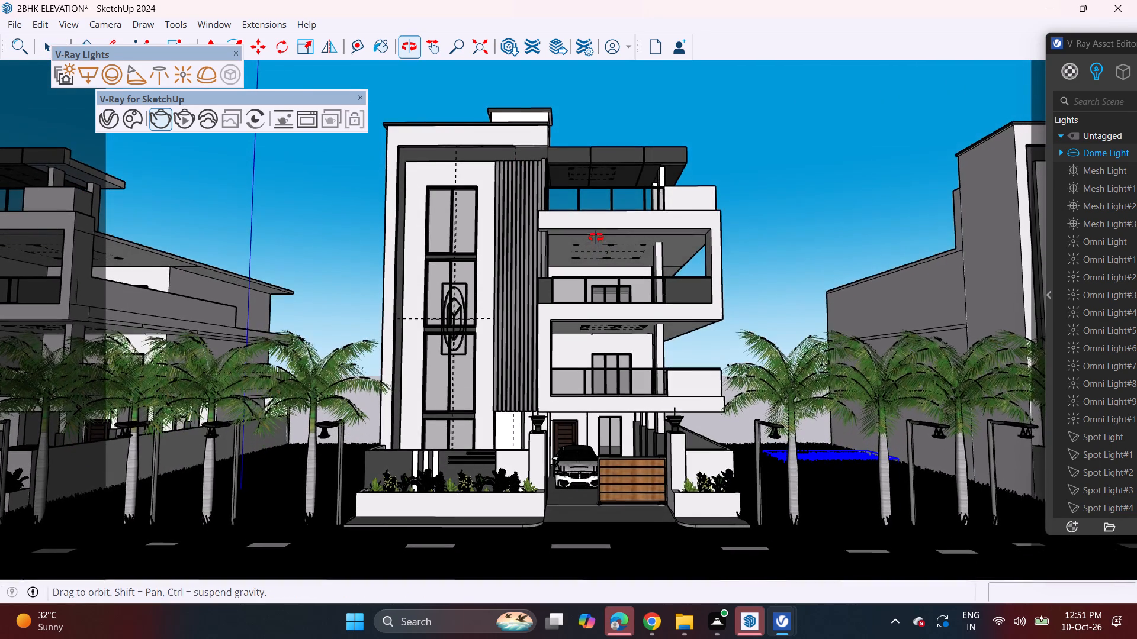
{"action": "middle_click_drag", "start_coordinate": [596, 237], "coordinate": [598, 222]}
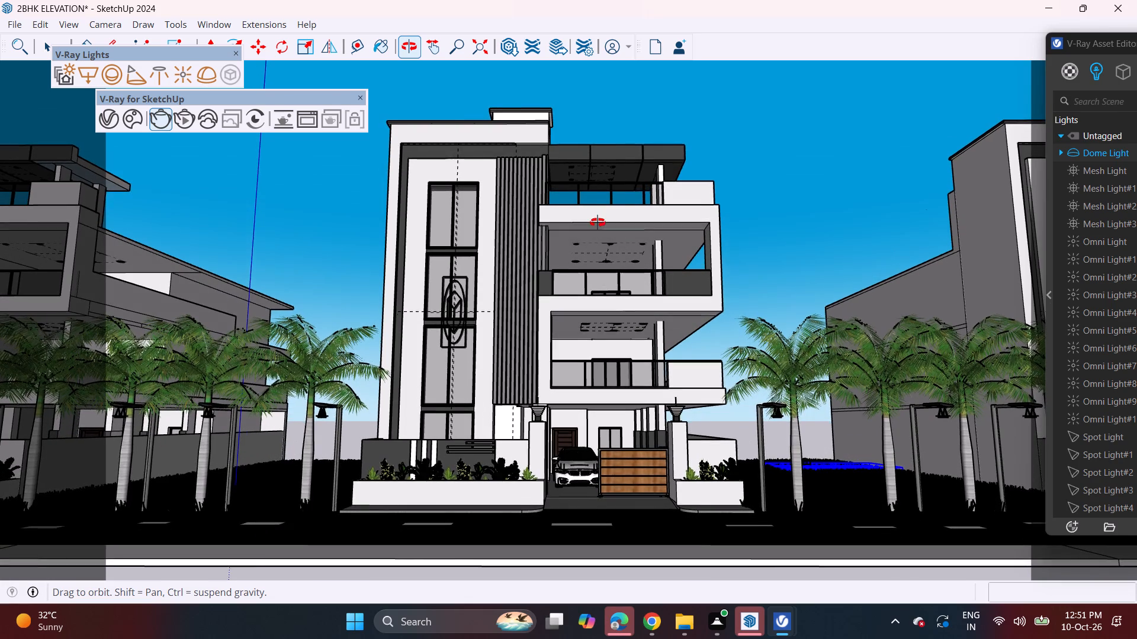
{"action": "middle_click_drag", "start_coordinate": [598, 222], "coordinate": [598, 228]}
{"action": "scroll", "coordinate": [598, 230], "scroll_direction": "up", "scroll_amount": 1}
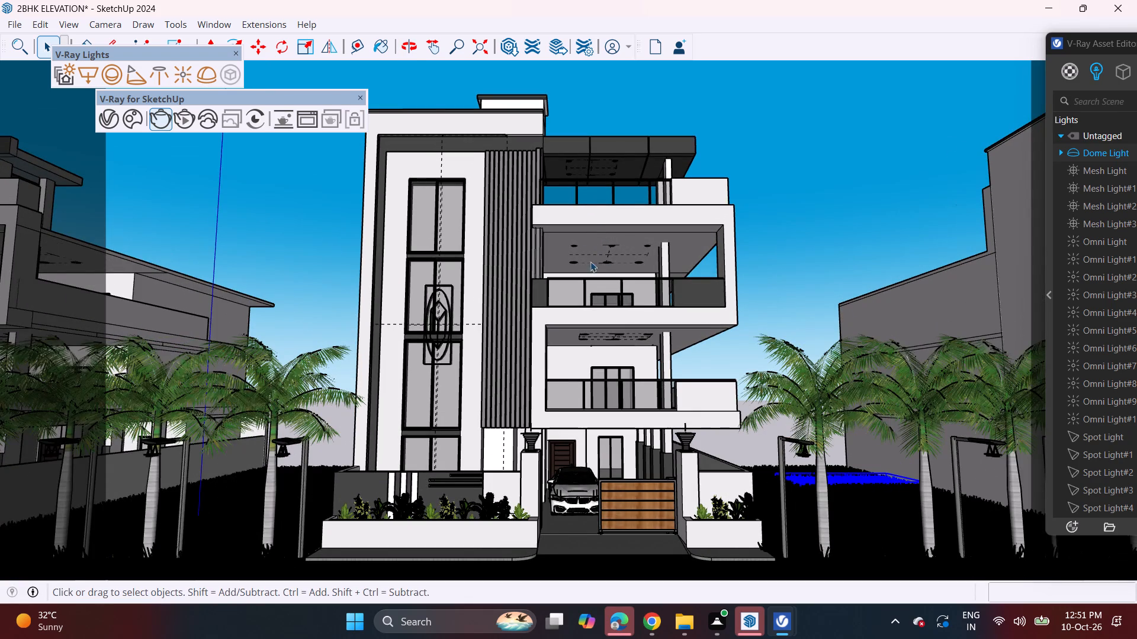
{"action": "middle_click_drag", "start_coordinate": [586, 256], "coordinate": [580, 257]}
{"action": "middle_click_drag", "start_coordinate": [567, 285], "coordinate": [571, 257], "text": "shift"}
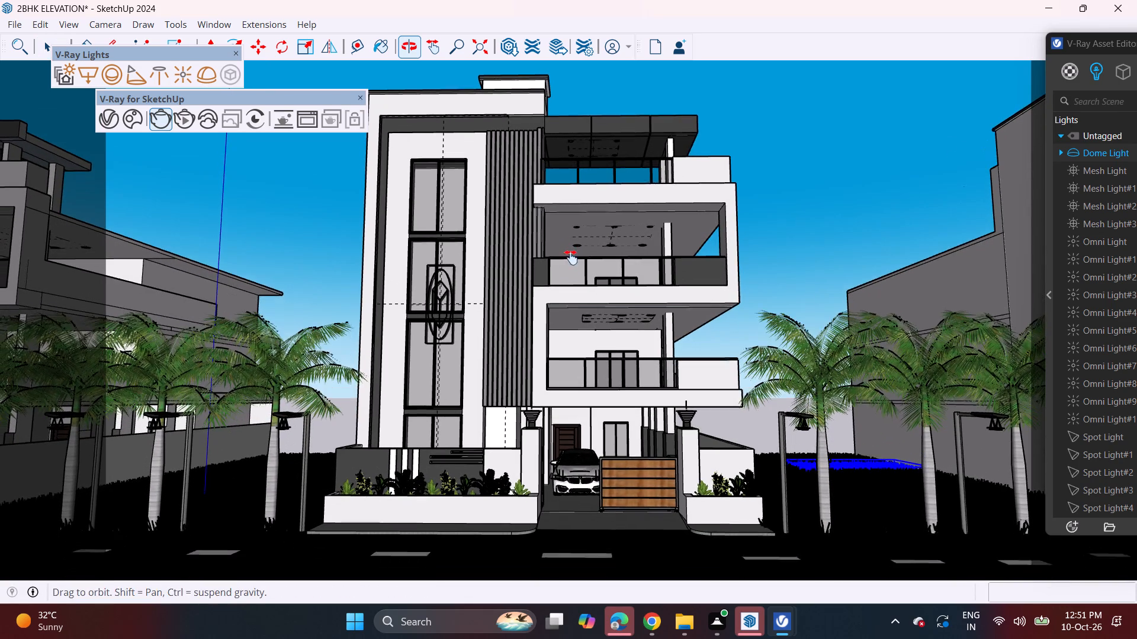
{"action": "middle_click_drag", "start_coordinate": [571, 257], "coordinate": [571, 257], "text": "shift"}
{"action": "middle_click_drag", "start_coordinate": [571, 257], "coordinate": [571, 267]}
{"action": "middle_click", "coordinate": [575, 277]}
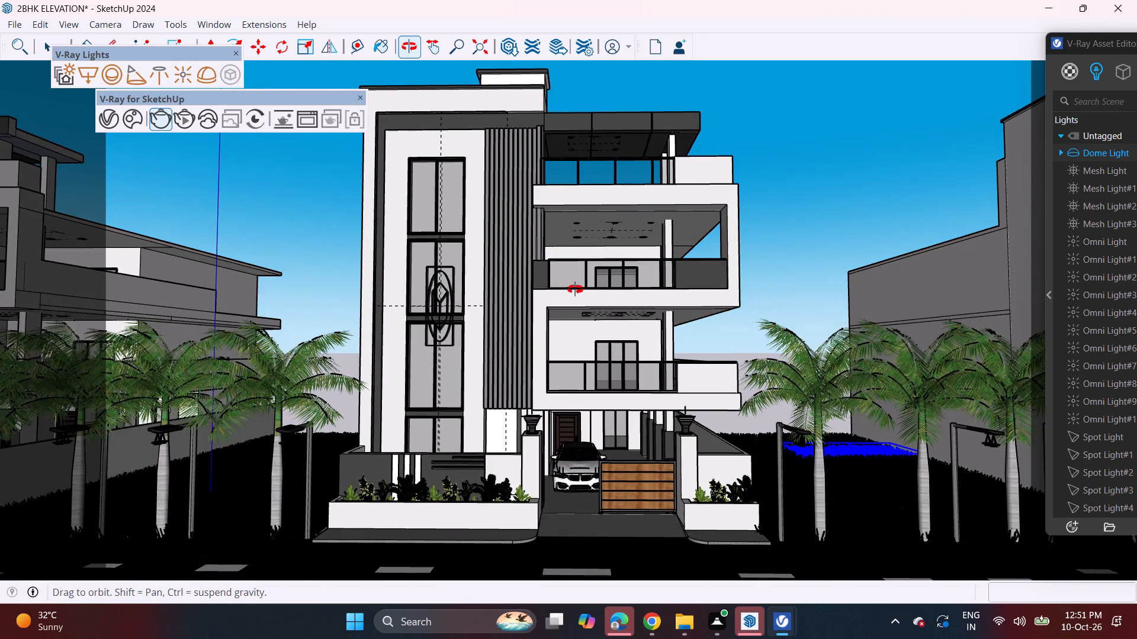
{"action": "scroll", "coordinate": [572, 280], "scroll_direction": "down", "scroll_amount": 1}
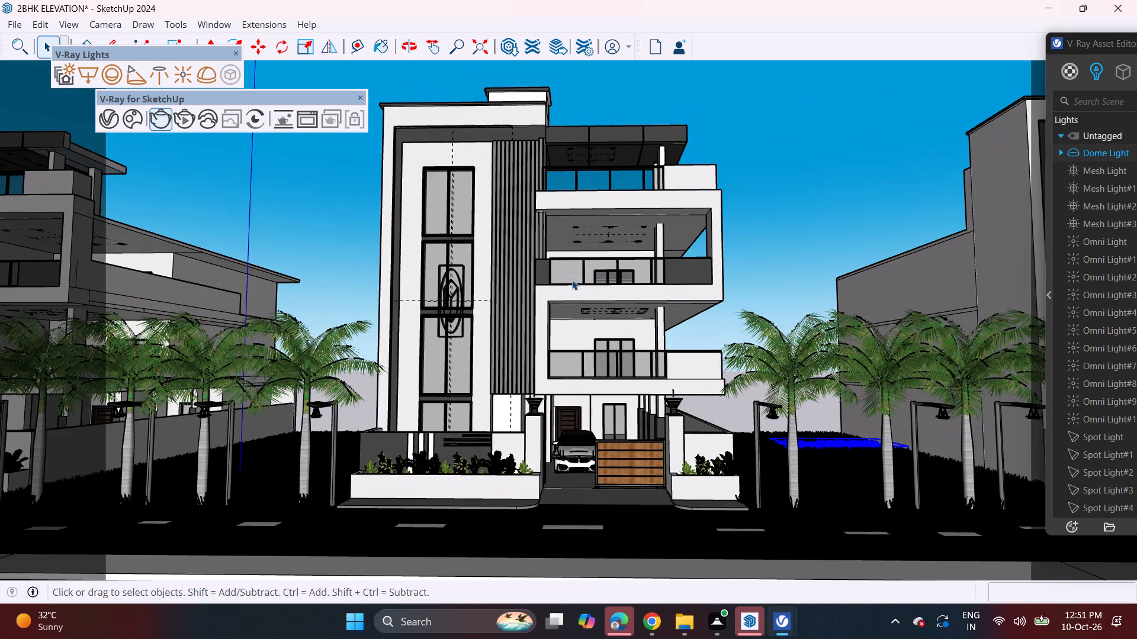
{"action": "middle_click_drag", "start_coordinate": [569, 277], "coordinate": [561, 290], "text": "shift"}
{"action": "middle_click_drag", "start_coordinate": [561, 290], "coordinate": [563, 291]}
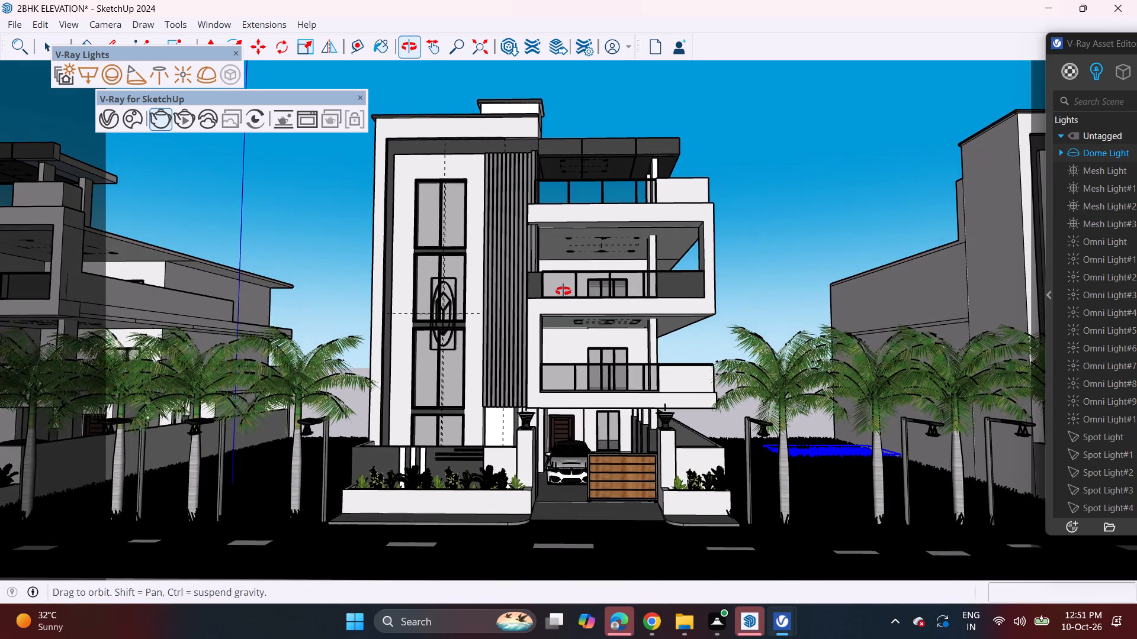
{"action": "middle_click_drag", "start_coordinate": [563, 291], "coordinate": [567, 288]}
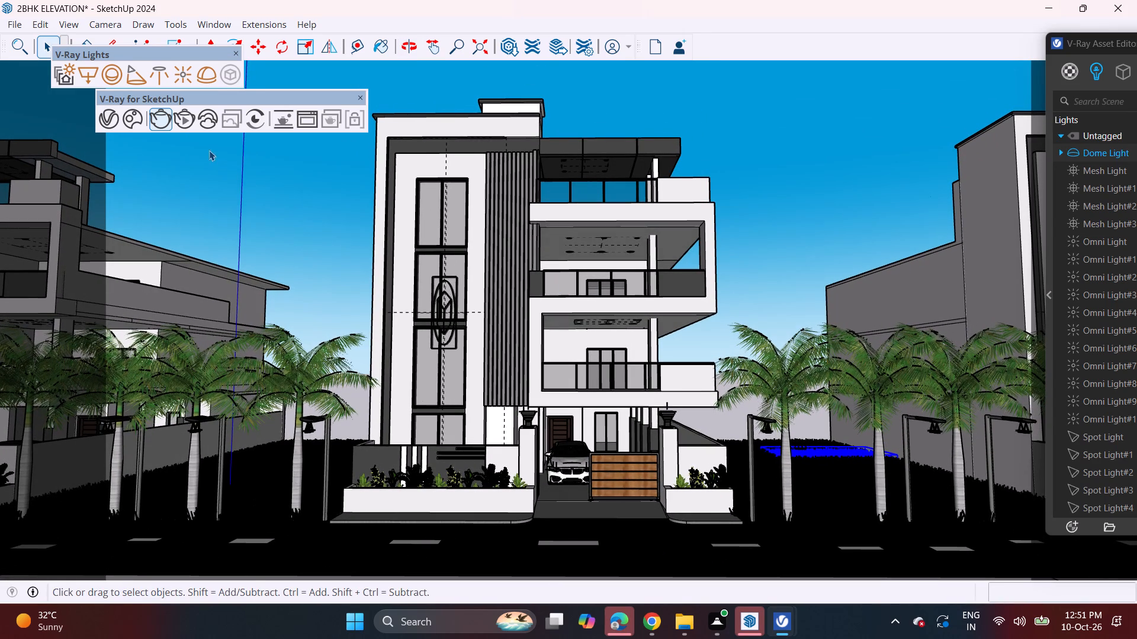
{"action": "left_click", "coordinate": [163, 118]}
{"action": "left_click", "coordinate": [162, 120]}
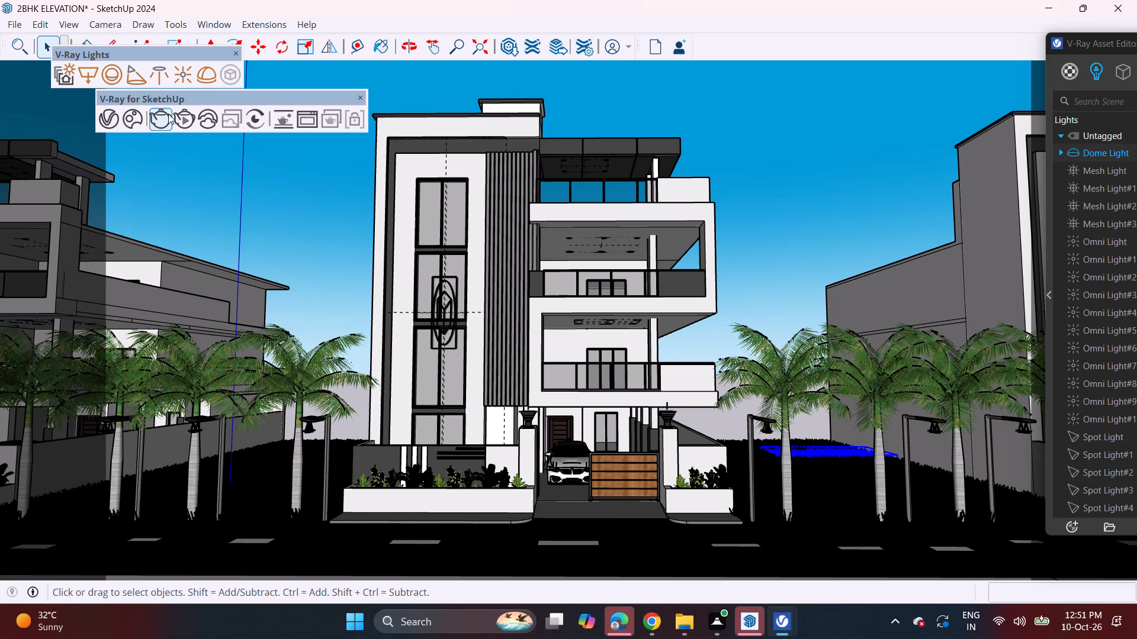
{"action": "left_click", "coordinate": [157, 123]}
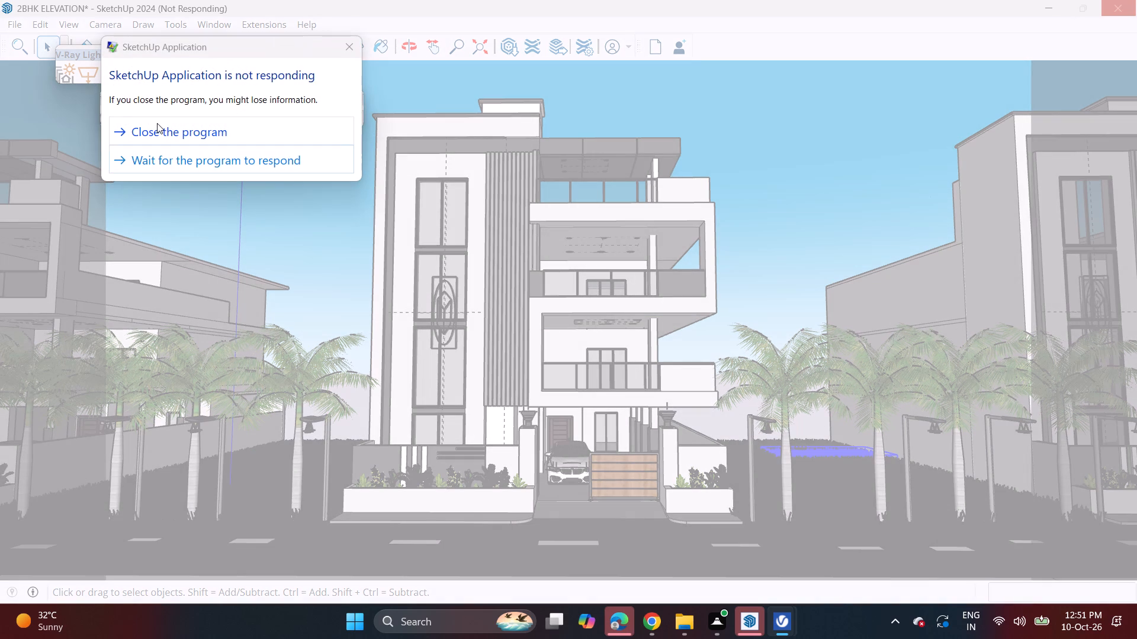
Force the unresponsive SketchUp application to close.
{"action": "left_click", "coordinate": [184, 133]}
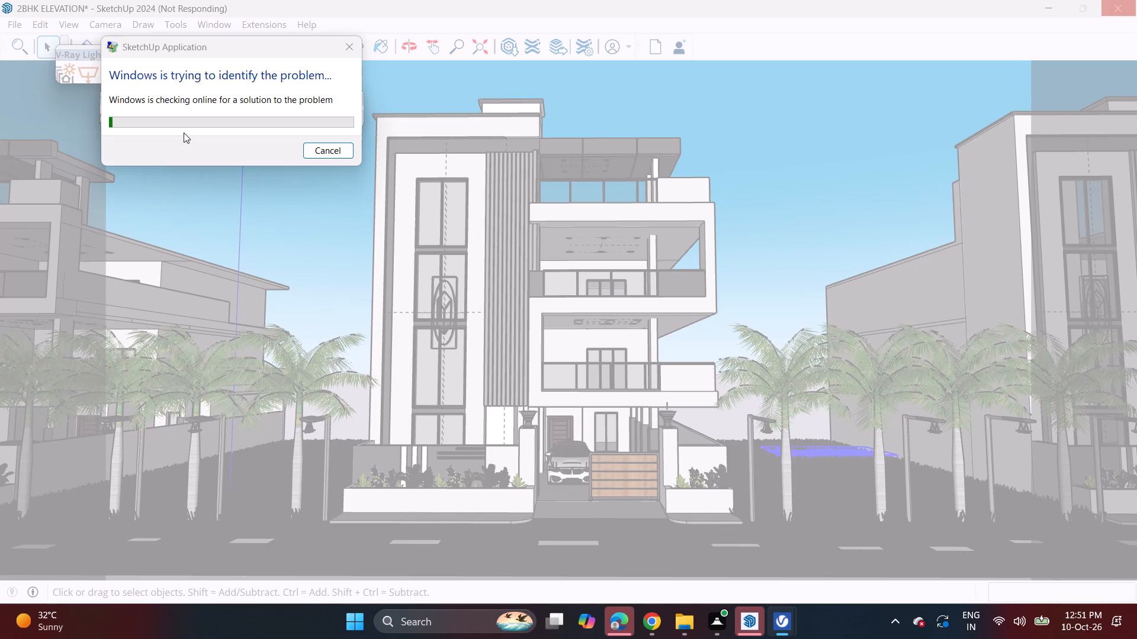